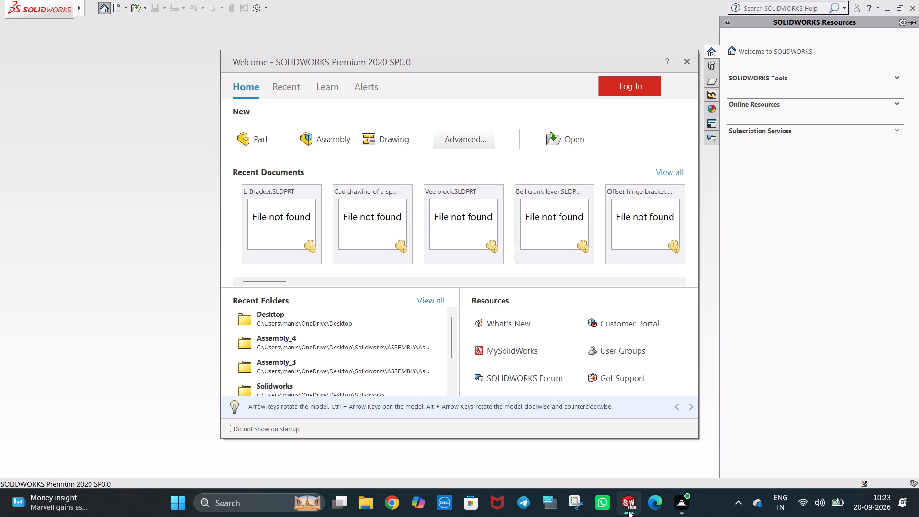
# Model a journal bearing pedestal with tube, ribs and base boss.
# Dismiss the welcome window and create a new Part document.
pyautogui.click(676, 65)
pyautogui.click(682, 63)
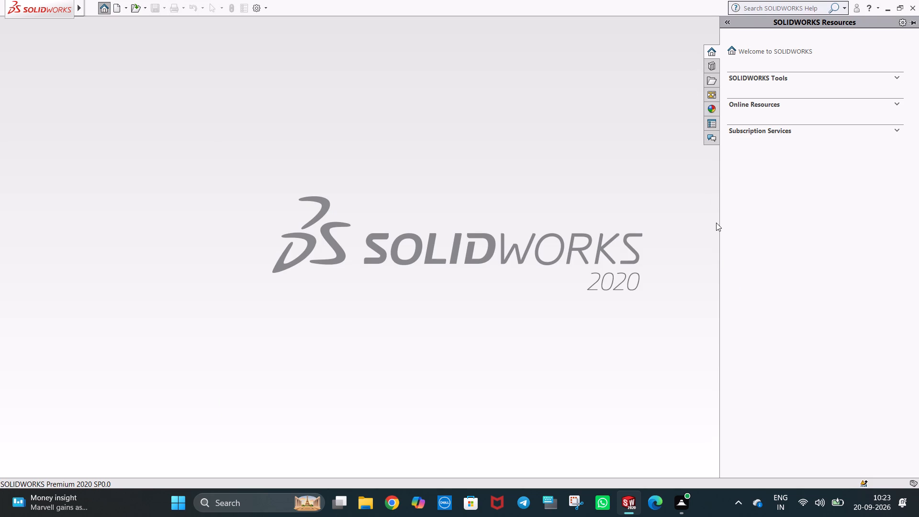
pyautogui.click(111, 9)
pyautogui.click(381, 380)
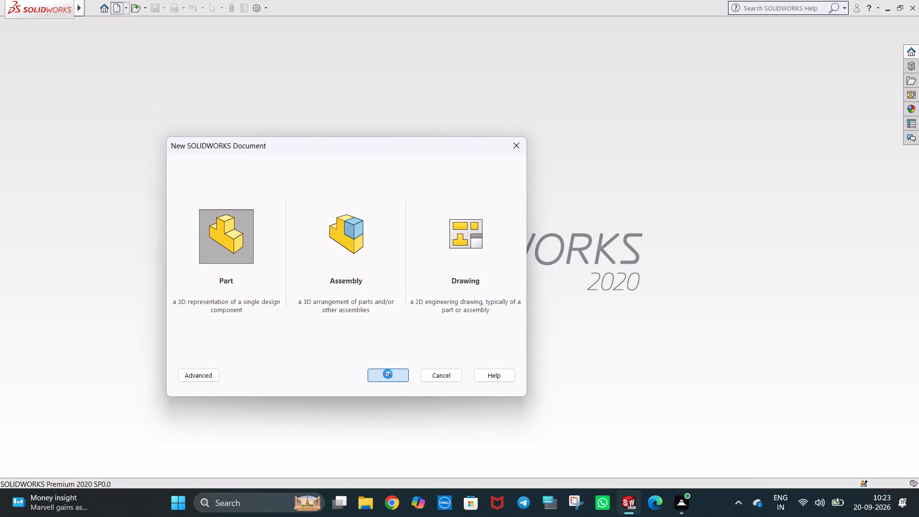
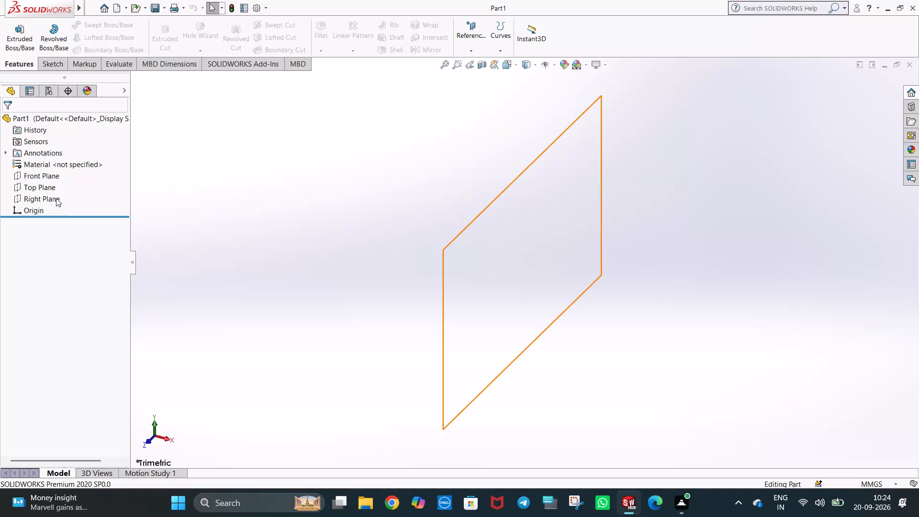
# Start a sketch on the Right Plane and draw a 63 mm horizontal line from the origin to the right.
pyautogui.click(51, 202)
pyautogui.click(65, 192)
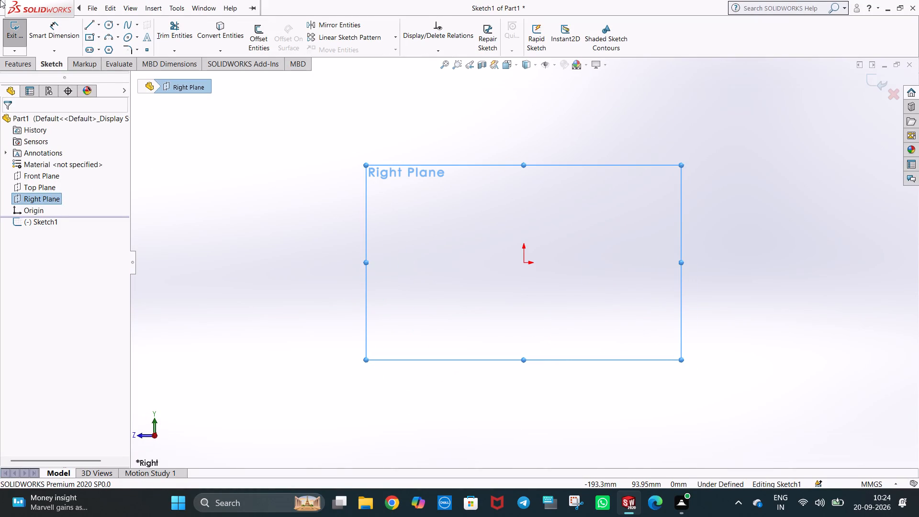
pyautogui.click(90, 21)
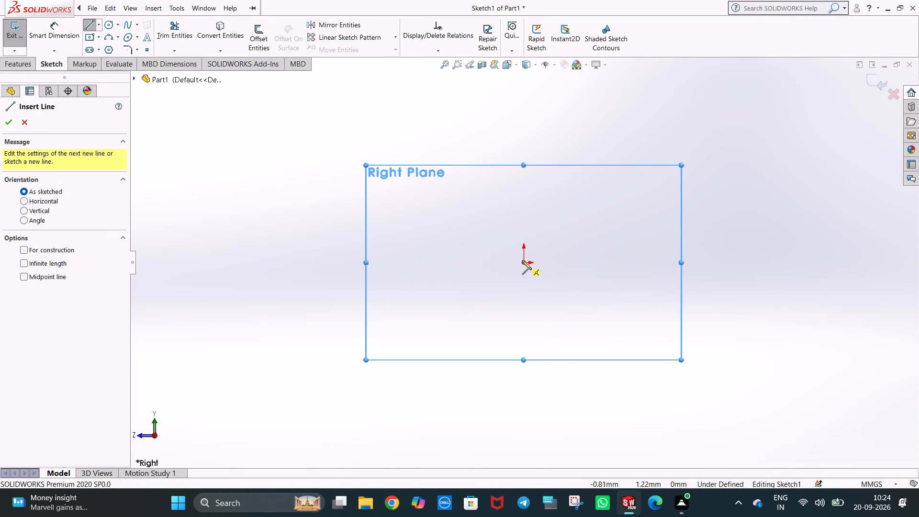
pyautogui.click(522, 260)
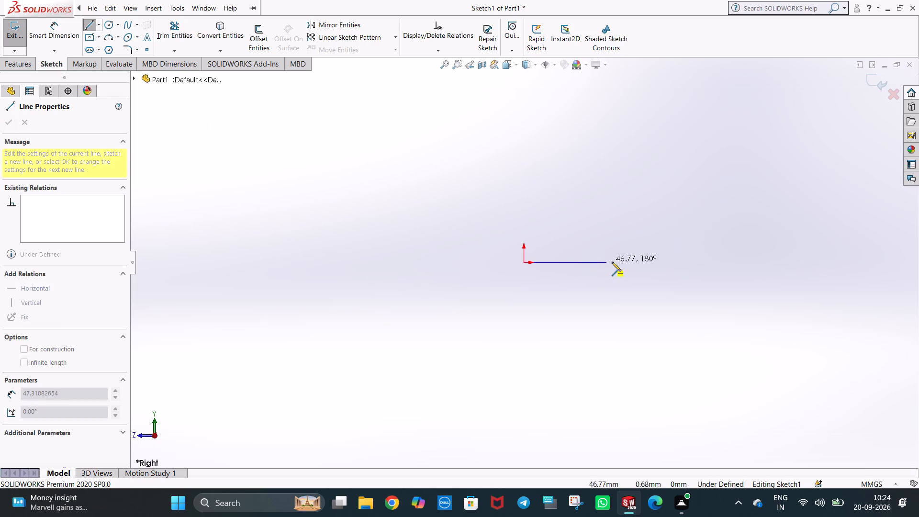
pyautogui.click(612, 262)
pyautogui.write('63')
pyautogui.press('Return')
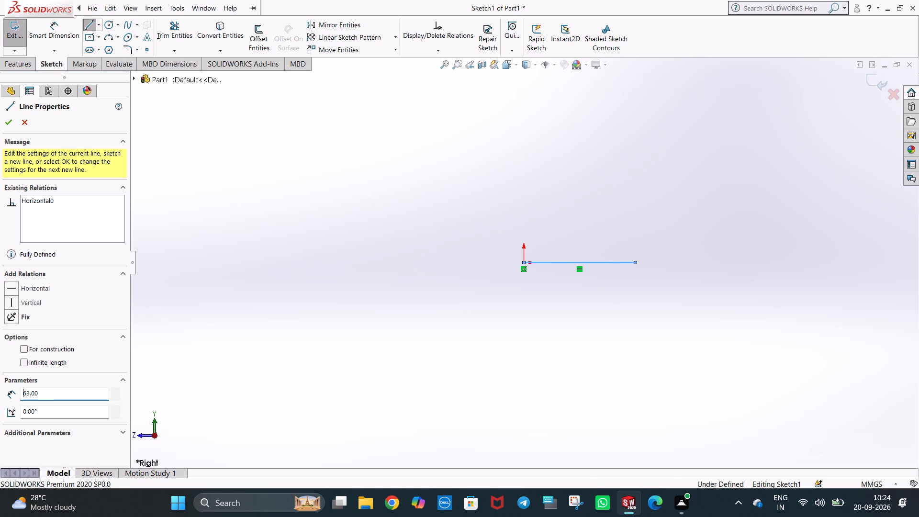
# Draw a vertical line up from the right end of the base line and set its length to 18 mm.
pyautogui.click(635, 233)
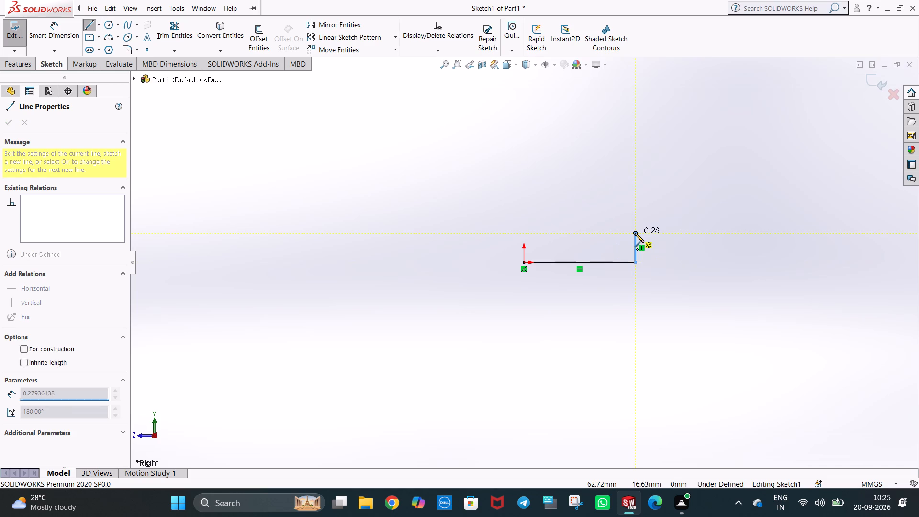
pyautogui.write('18')
pyautogui.press('Return')
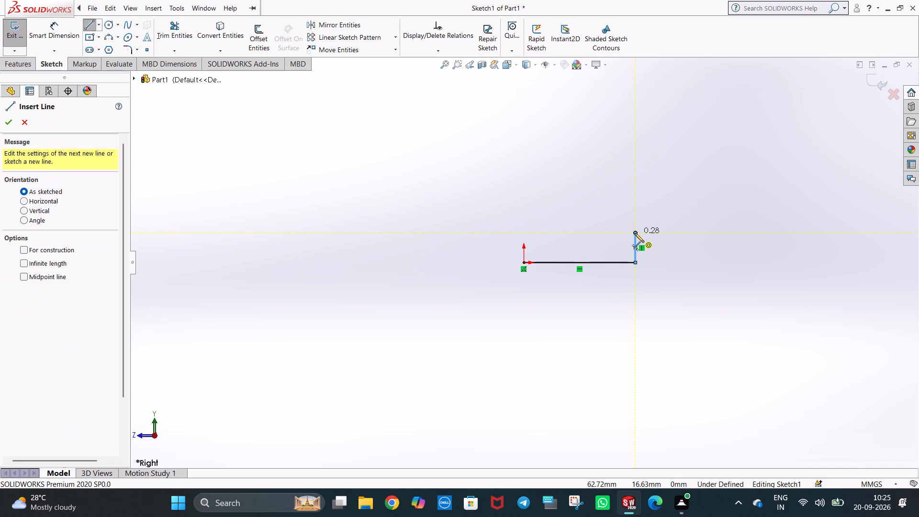
pyautogui.press('Escape')
pyautogui.click(652, 233)
pyautogui.click(634, 242)
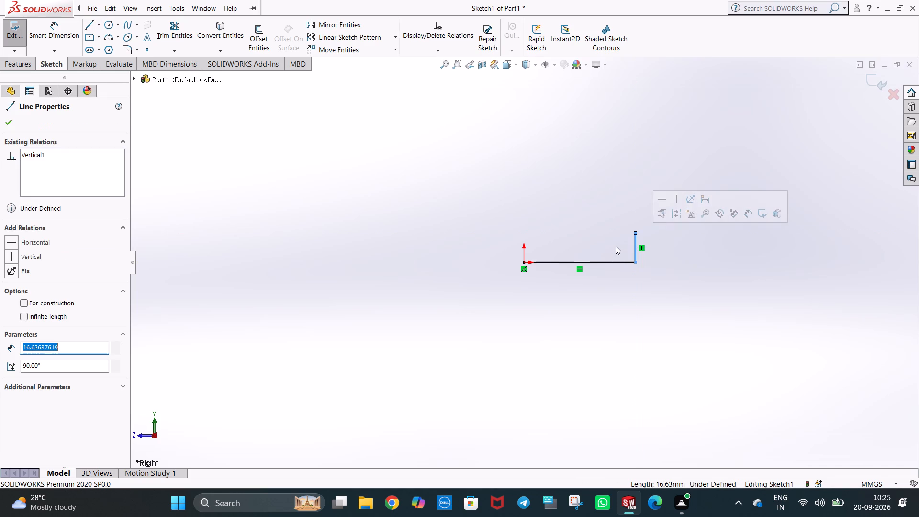
pyautogui.write('18')
pyautogui.press('Return')
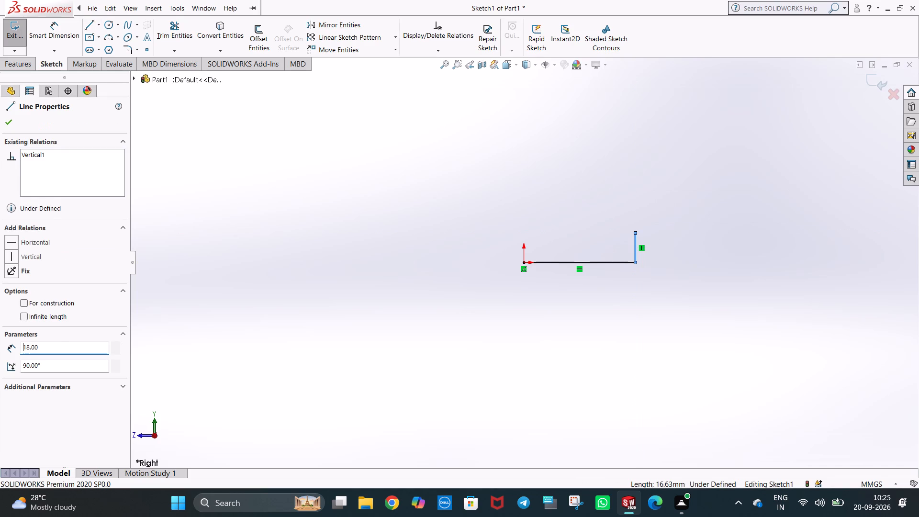
pyautogui.press('Escape')
pyautogui.click(652, 193)
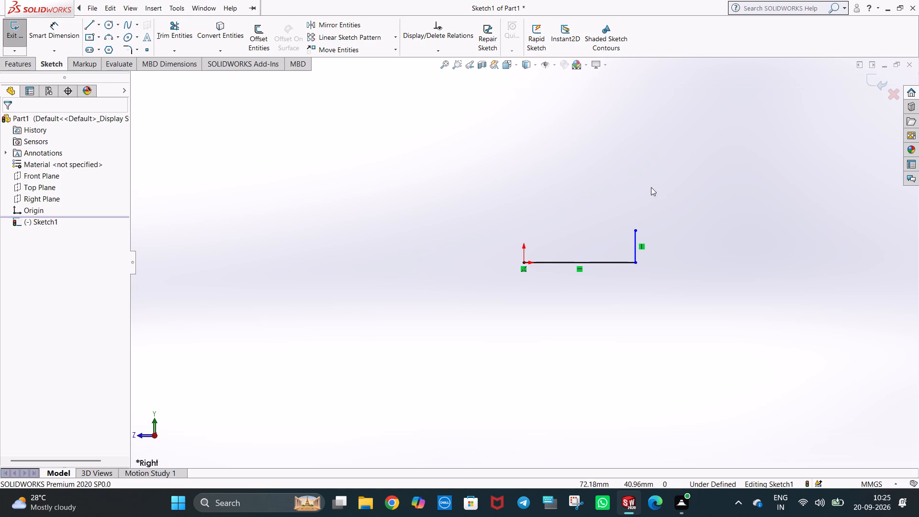
pyautogui.click(653, 177)
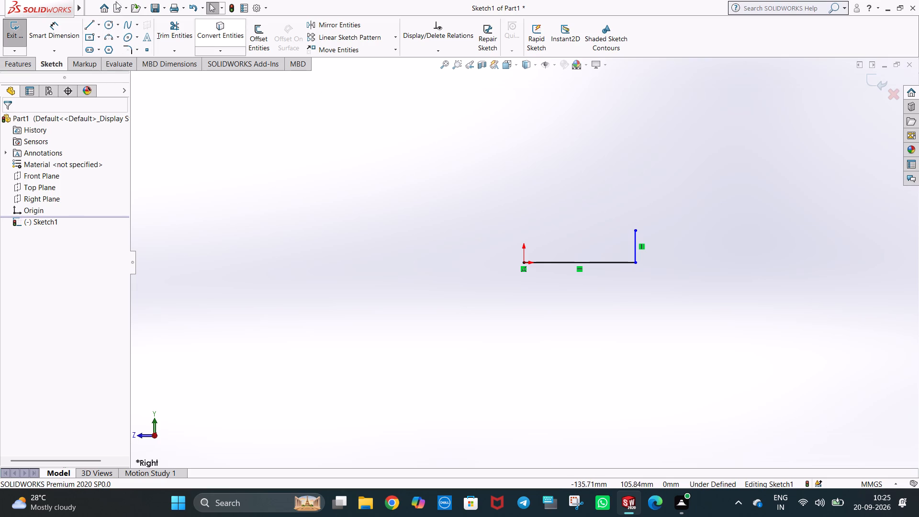
# Draw a vertical construction centerline up from the origin and set its length to 96 mm.
pyautogui.click(98, 27)
pyautogui.click(107, 48)
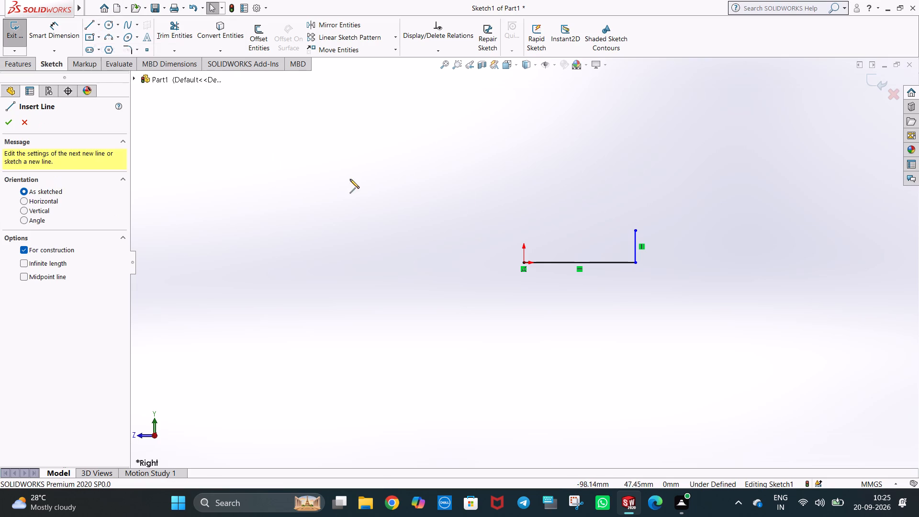
pyautogui.click(524, 264)
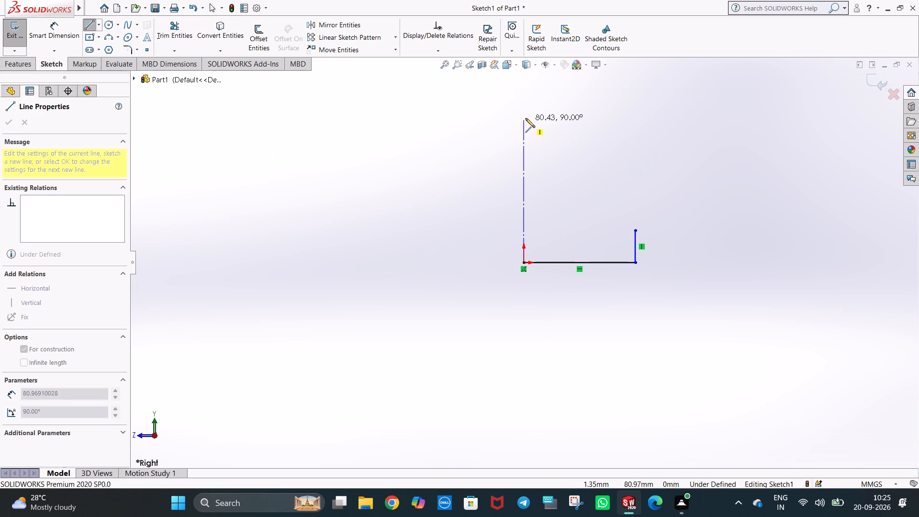
pyautogui.click(525, 105)
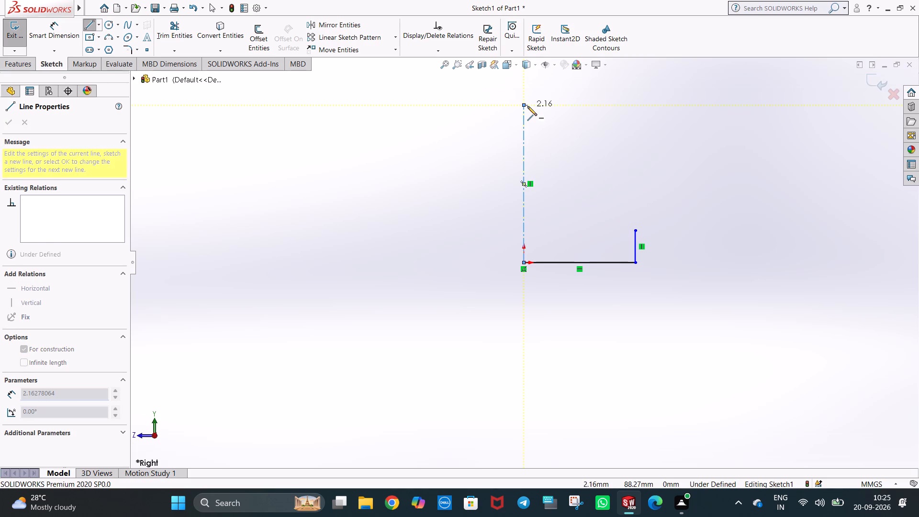
pyautogui.press('Escape')
pyautogui.scroll(2, 594, 193)
pyautogui.scroll(-1, 579, 168)
pyautogui.click(510, 180)
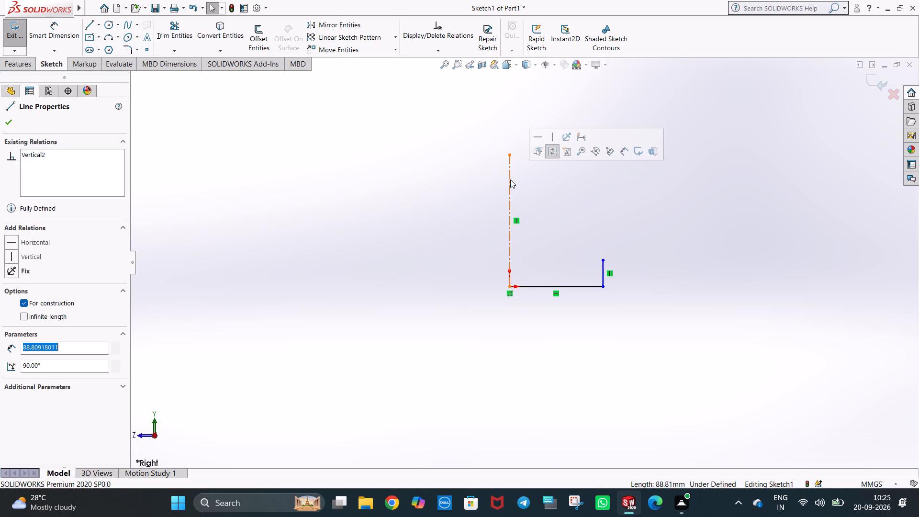
pyautogui.write('96')
pyautogui.press('Return')
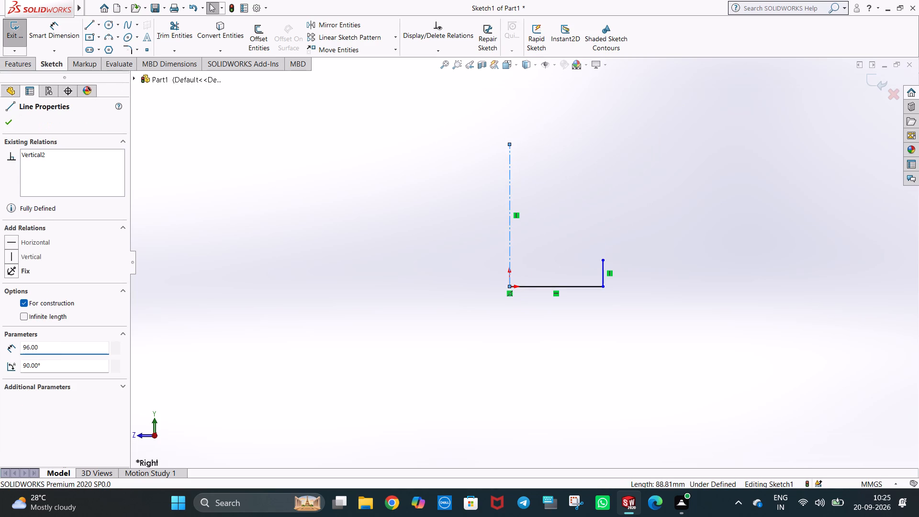
pyautogui.press('Escape')
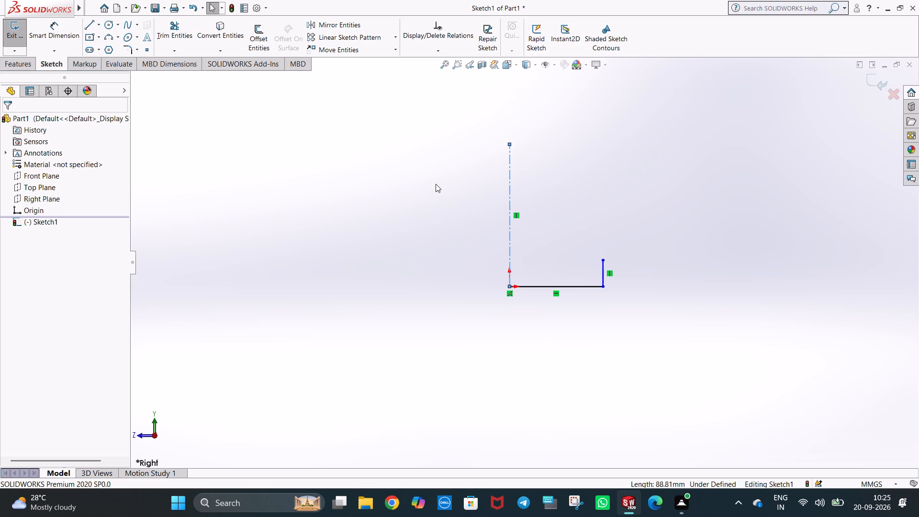
# Sketch a circle of radius 14 mm centred on the top end of the centerline.
pyautogui.click(111, 23)
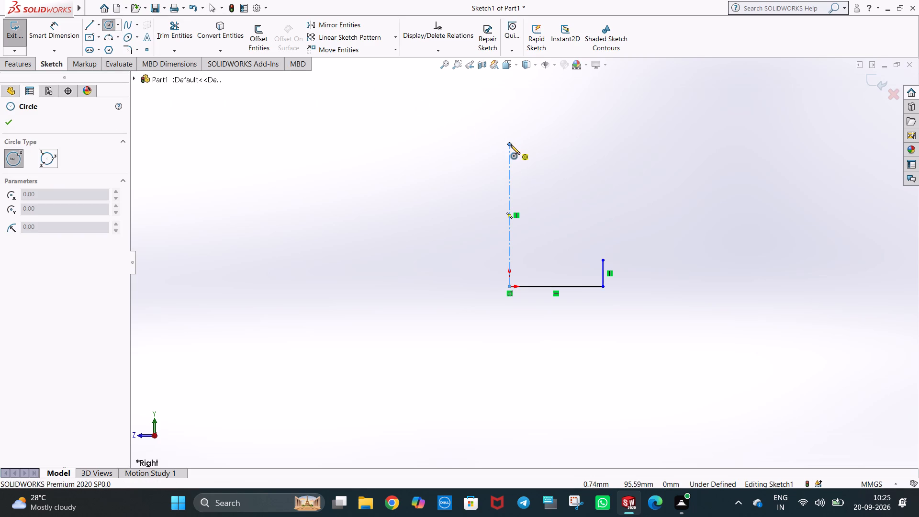
pyautogui.click(511, 145)
pyautogui.click(522, 159)
pyautogui.write('14')
pyautogui.press('Return')
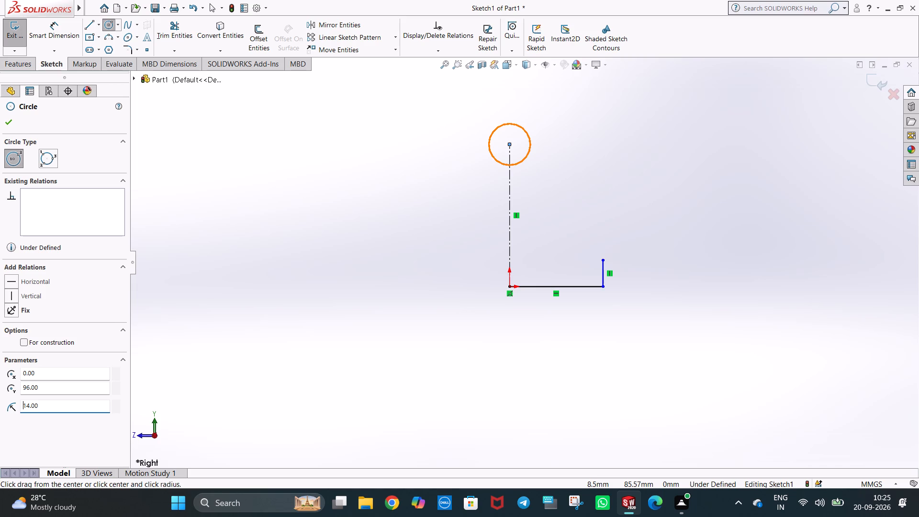
# Sketch a concentric circle of radius 21 mm around the 14 mm radius circle.
pyautogui.click(509, 145)
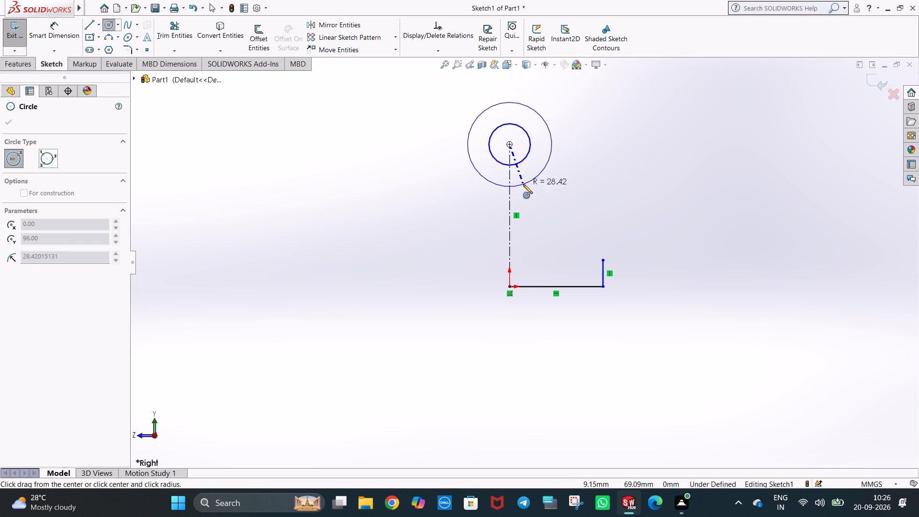
pyautogui.click(523, 184)
pyautogui.write('21')
pyautogui.press('Return')
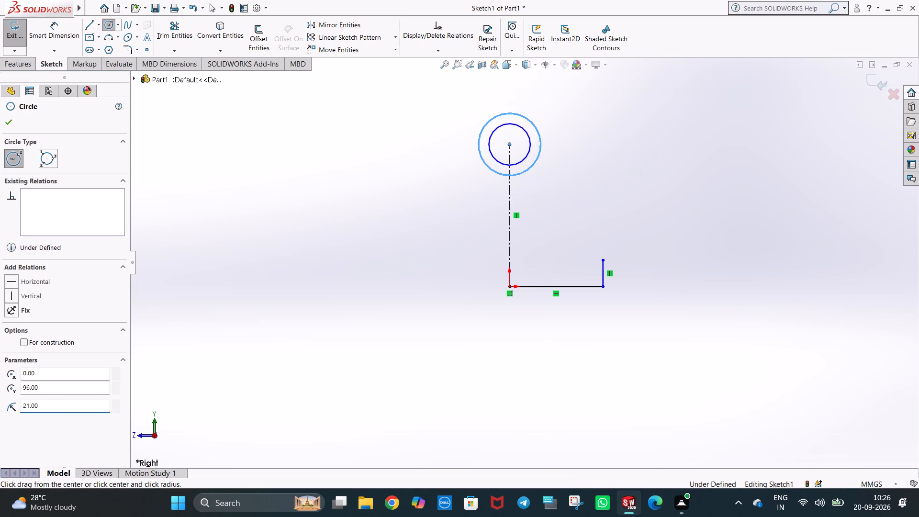
pyautogui.press('Escape')
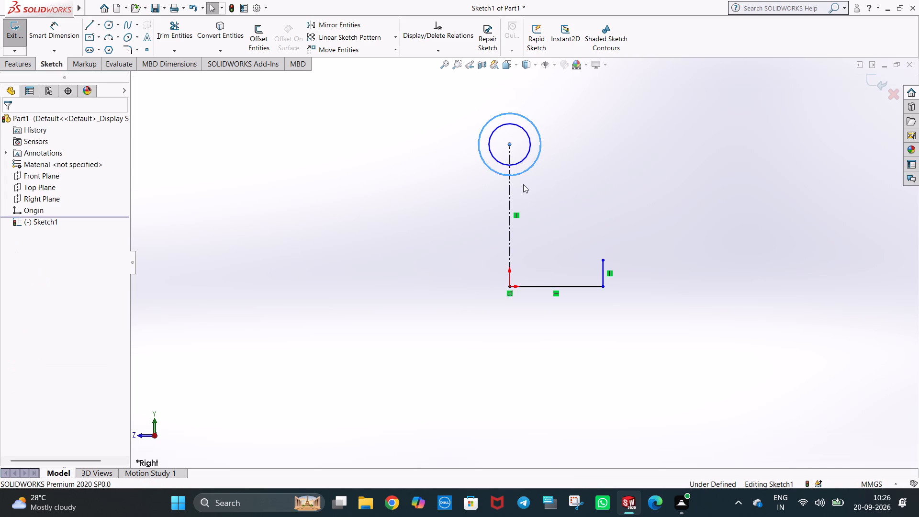
pyautogui.press('Escape')
pyautogui.press('Escape')
pyautogui.click(618, 164)
pyautogui.press('Escape')
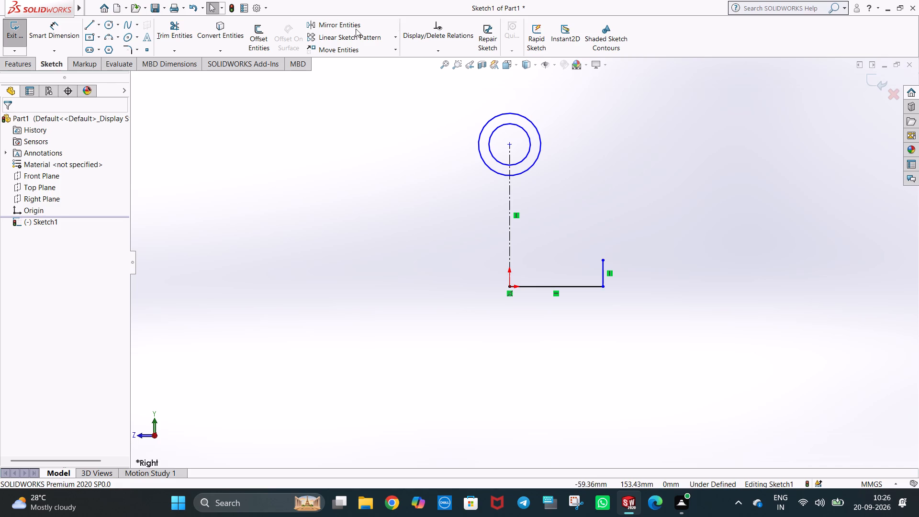
# Draw a slanted line about 103 mm long from the top of the 18 mm vertical line to the outer circle.
pyautogui.click(90, 23)
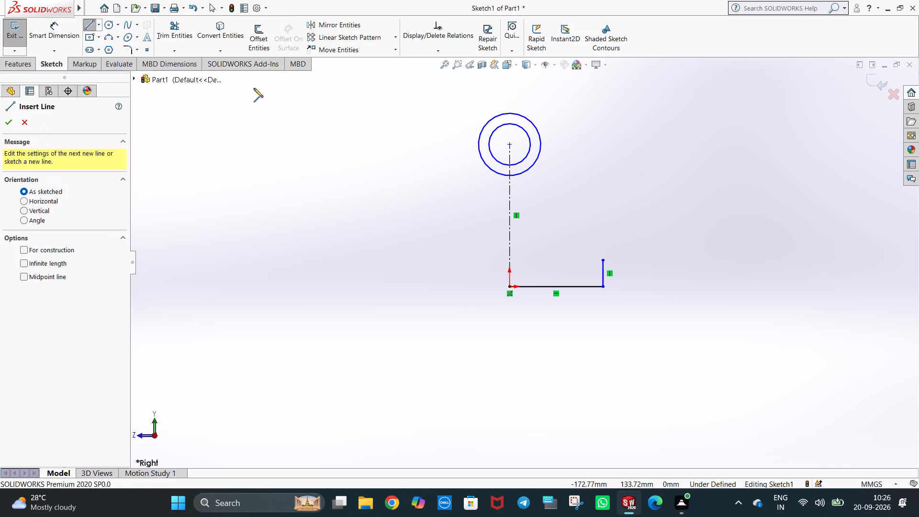
pyautogui.click(603, 259)
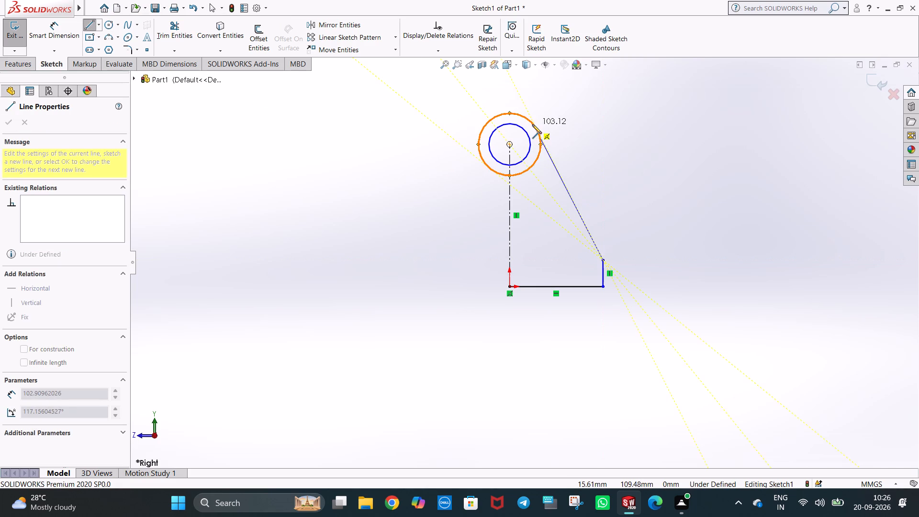
pyautogui.click(532, 124)
pyautogui.press('Escape')
pyautogui.press('Escape')
pyautogui.click(571, 146)
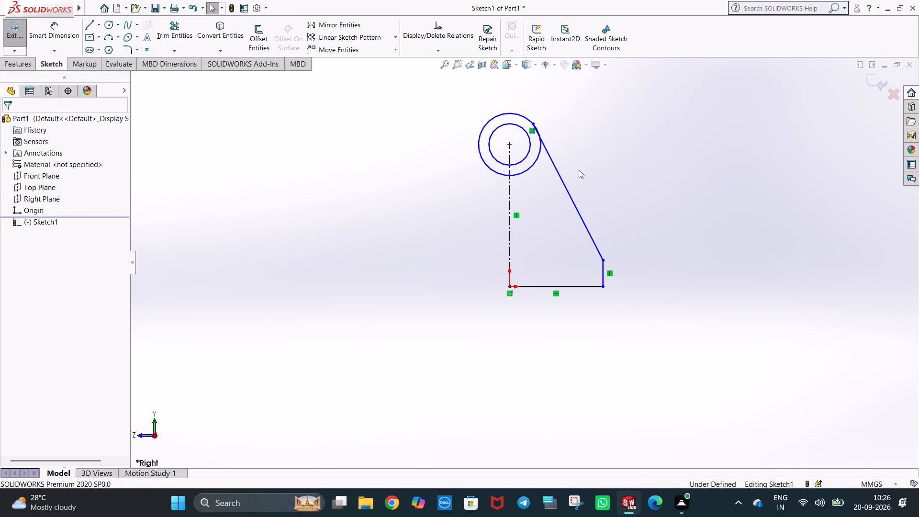
# Add a Tangent relation between the slanted line and the outer circle.
pyautogui.click(551, 157)
pyautogui.keyDown('ctrl'); pyautogui.click(539, 155); pyautogui.keyUp('ctrl')
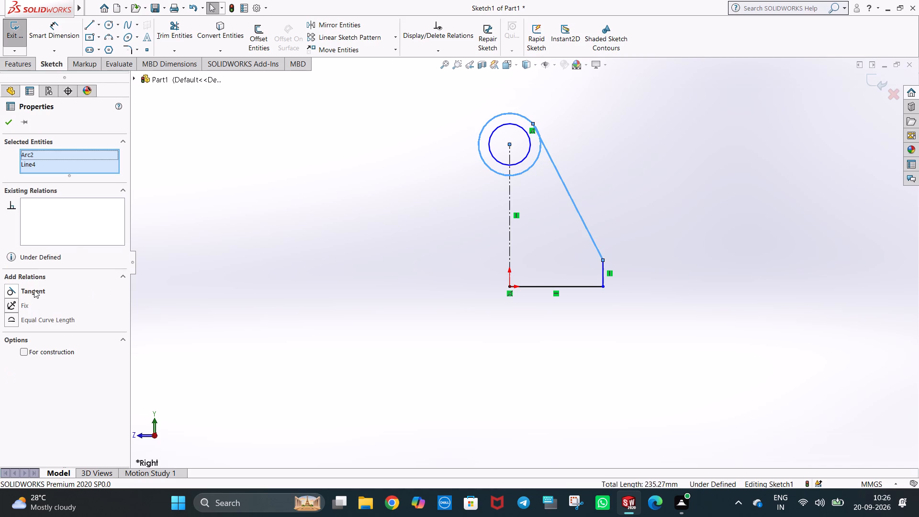
pyautogui.keyDown('ctrl'); pyautogui.click(34, 289); pyautogui.keyUp('ctrl')
pyautogui.click(638, 180)
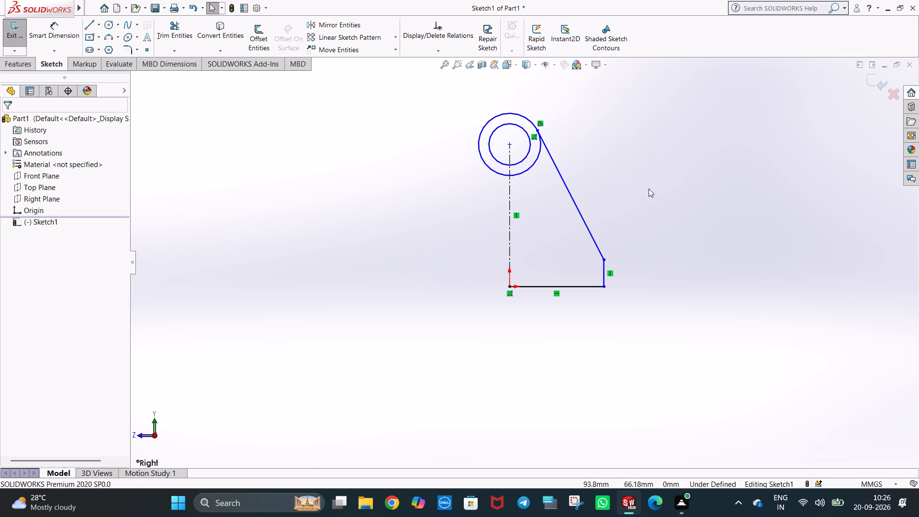
pyautogui.click(659, 187)
pyautogui.click(683, 193)
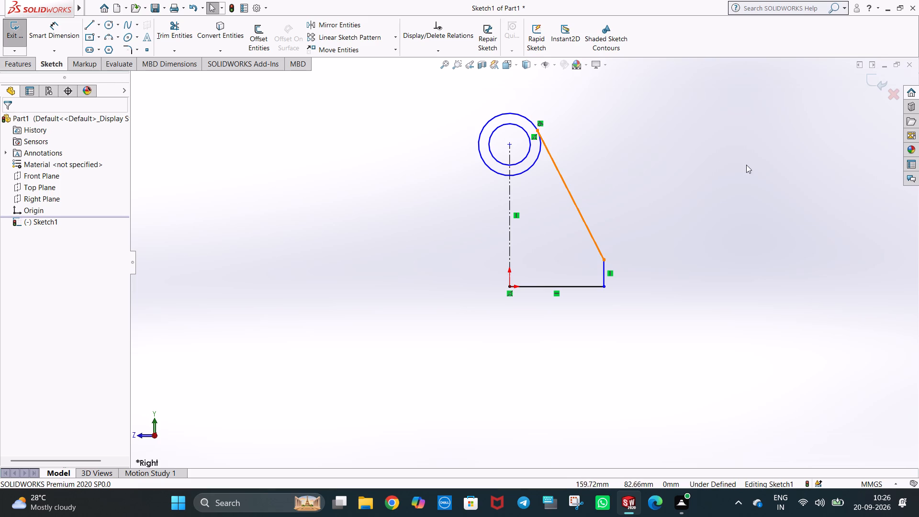
pyautogui.click(628, 164)
# Draw a 63 mm horizontal base line from the origin to the left.
pyautogui.click(88, 23)
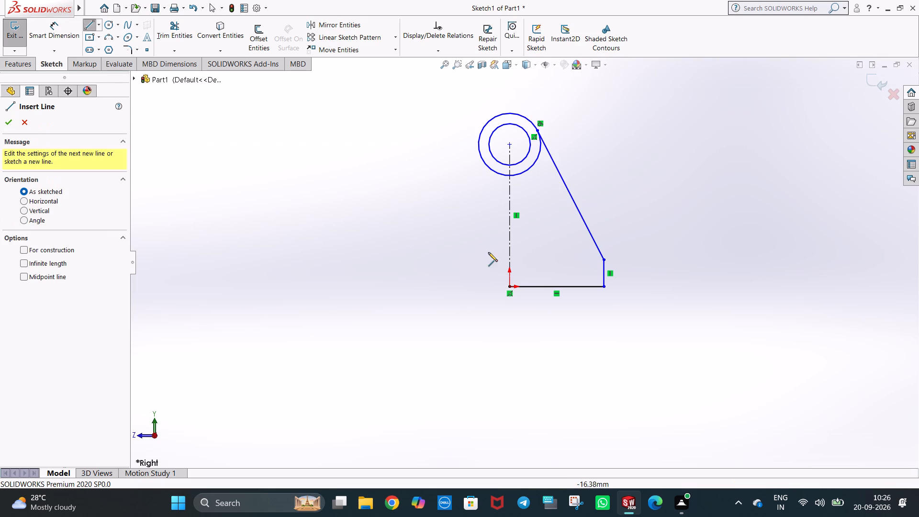
pyautogui.click(509, 286)
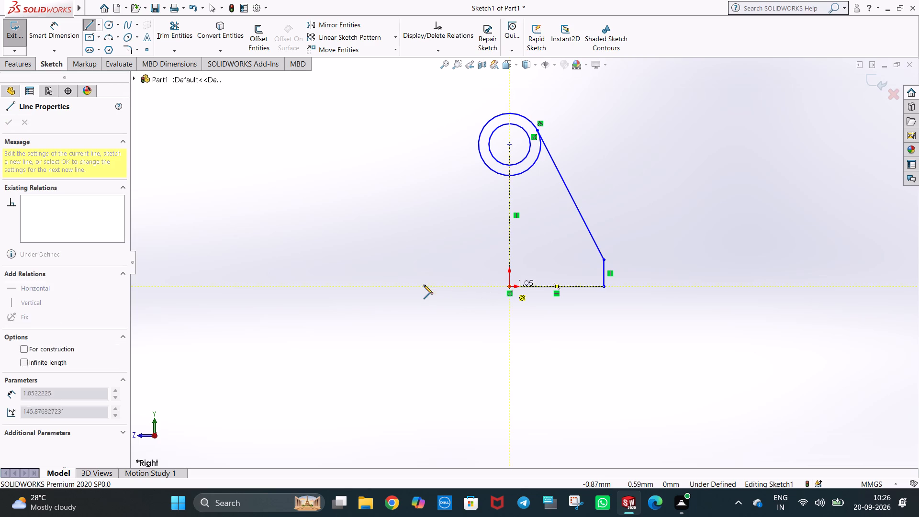
pyautogui.click(412, 285)
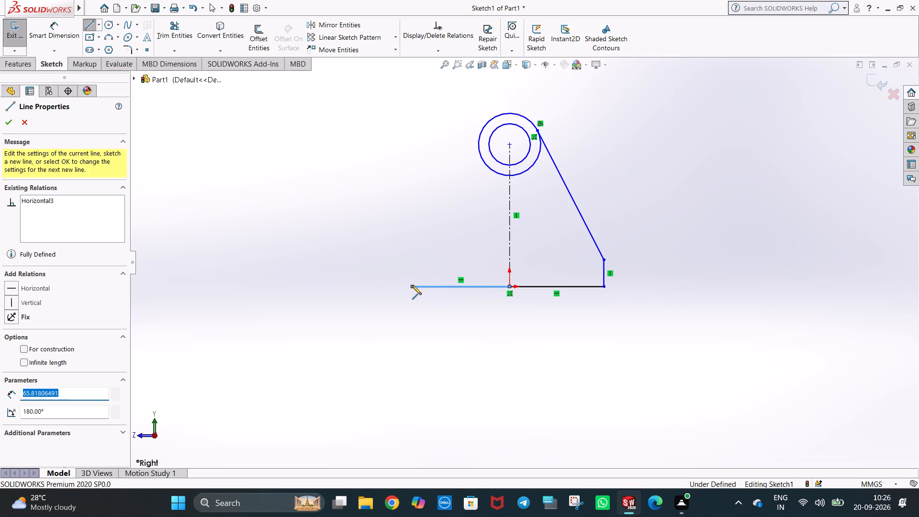
pyautogui.write('63')
pyautogui.press('Return')
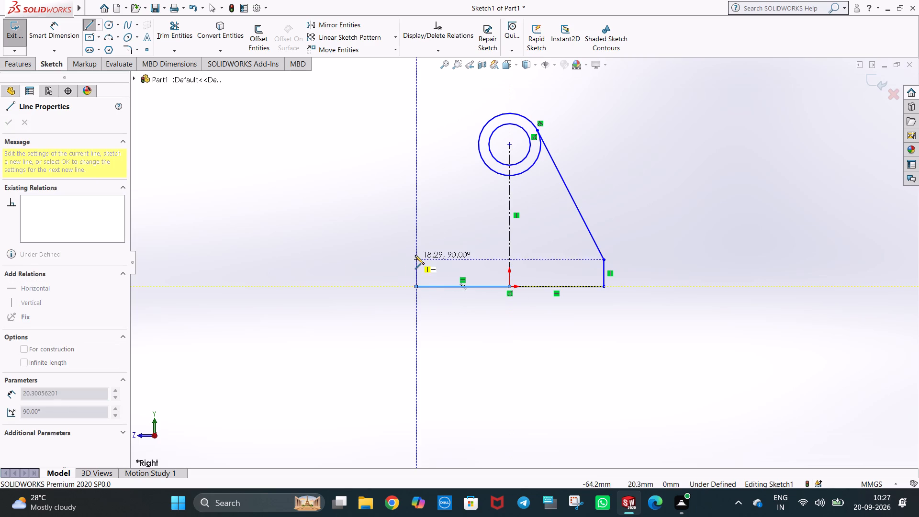
# Draw a vertical line upward from the outer end of the 63 mm base line and set its length to 18 mm.
pyautogui.click(415, 260)
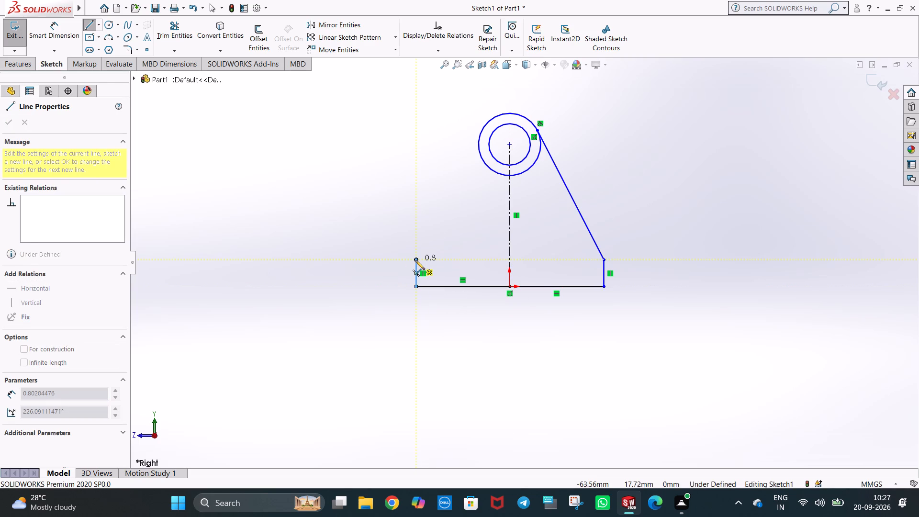
pyautogui.press('Escape')
pyautogui.click(431, 219)
pyautogui.click(416, 272)
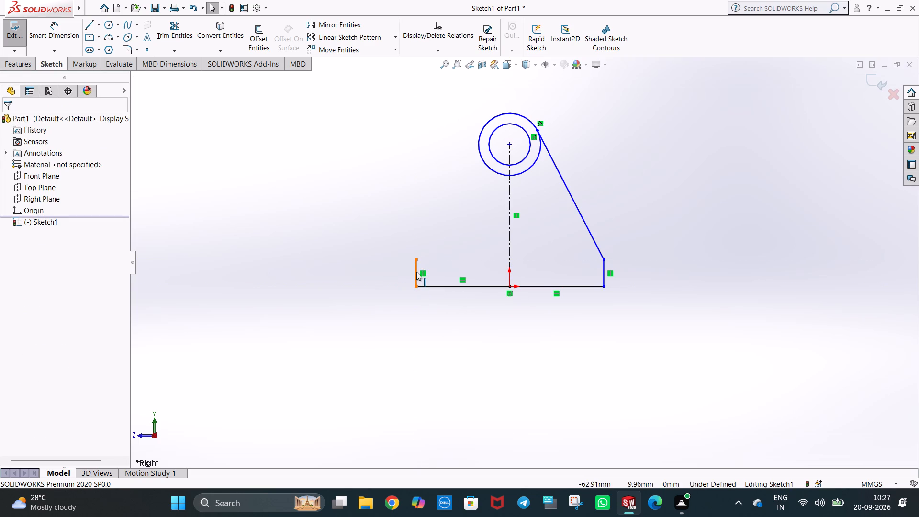
pyautogui.write('18')
pyautogui.press('Return')
pyautogui.press('Escape')
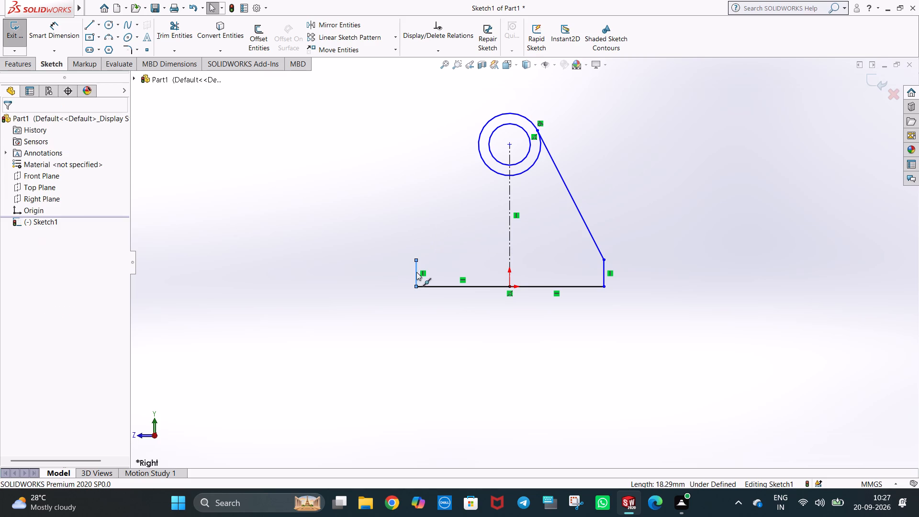
pyautogui.click(393, 202)
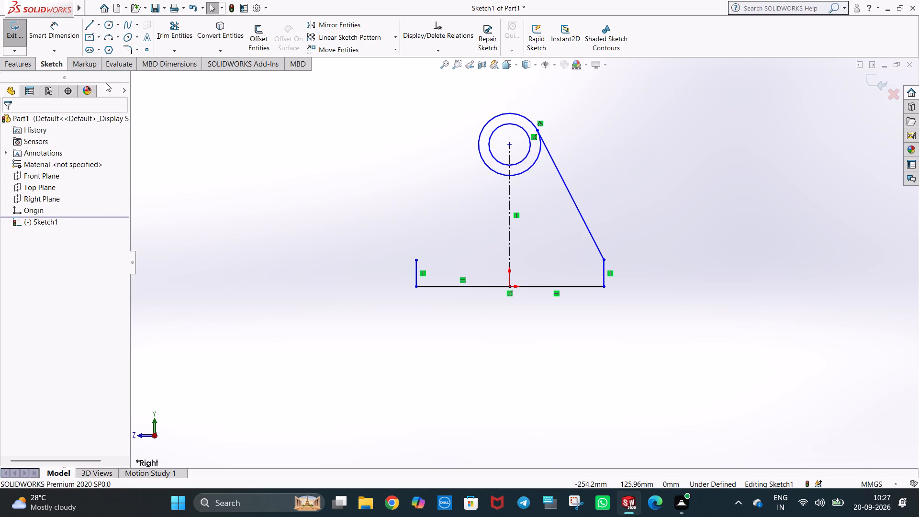
# Draw a line about 127 mm long joining the upper ends of the two short vertical base lines.
pyautogui.click(85, 25)
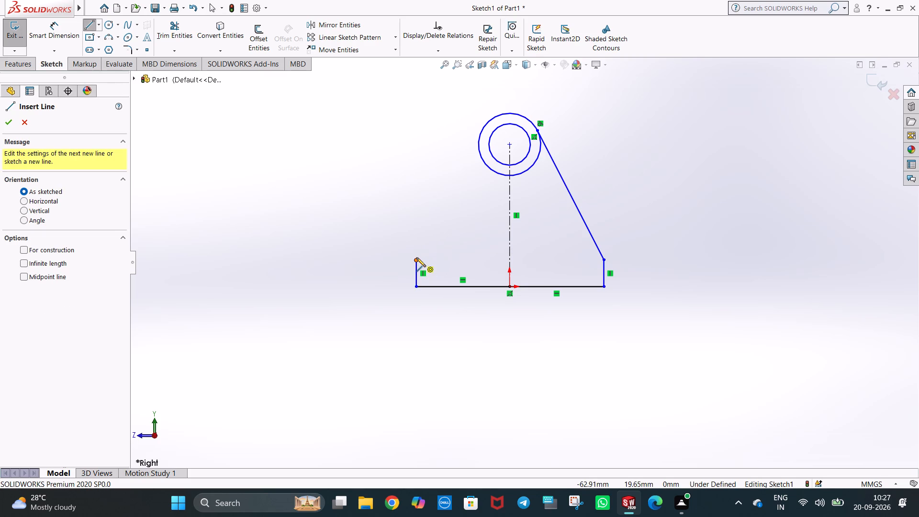
pyautogui.click(415, 259)
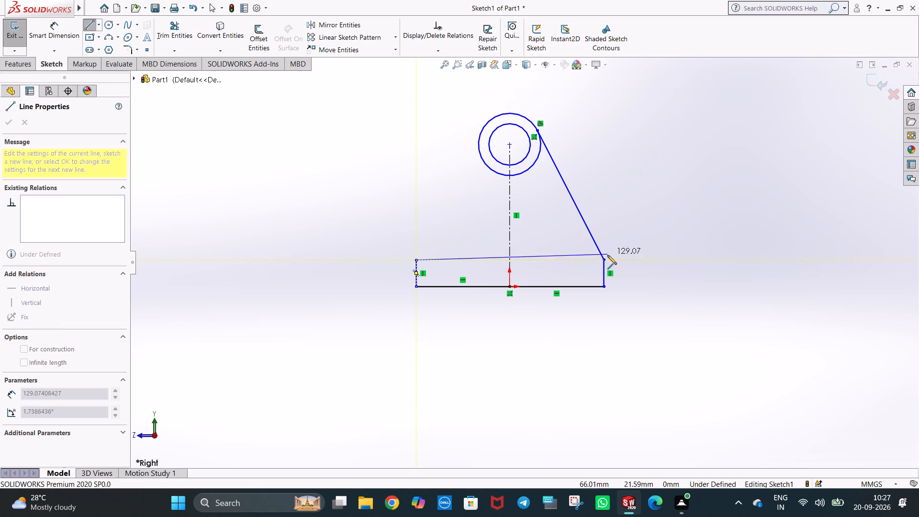
pyautogui.click(604, 259)
pyautogui.press('Escape')
pyautogui.click(415, 190)
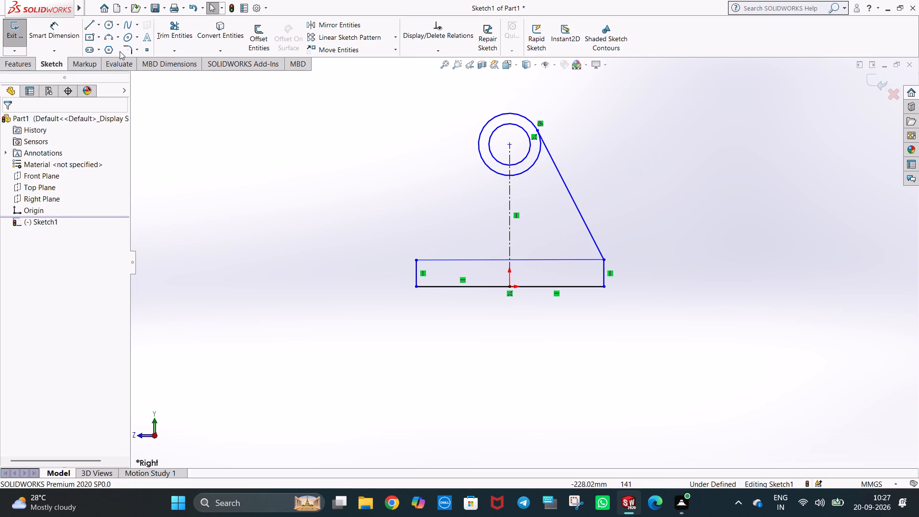
# Draw a vertical line about 78 mm long from the outer circle's left quadrant down to the base's top line.
pyautogui.click(88, 30)
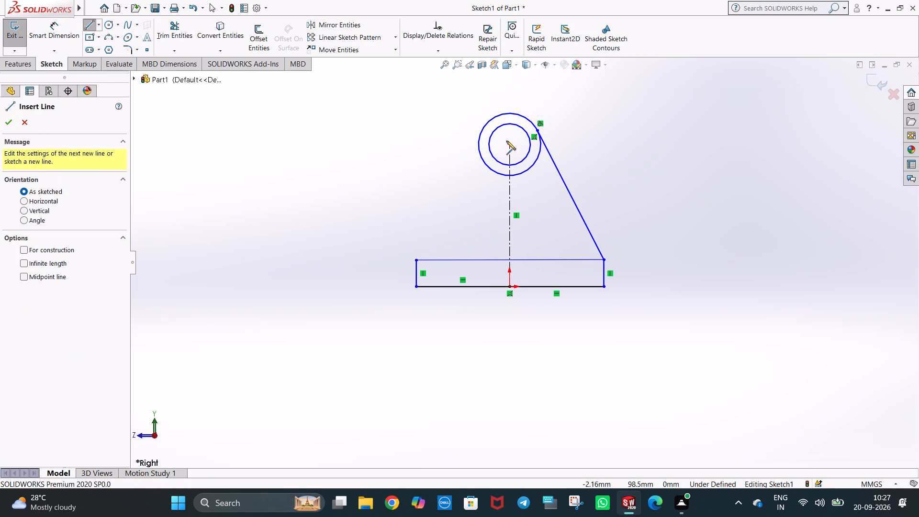
pyautogui.click(478, 144)
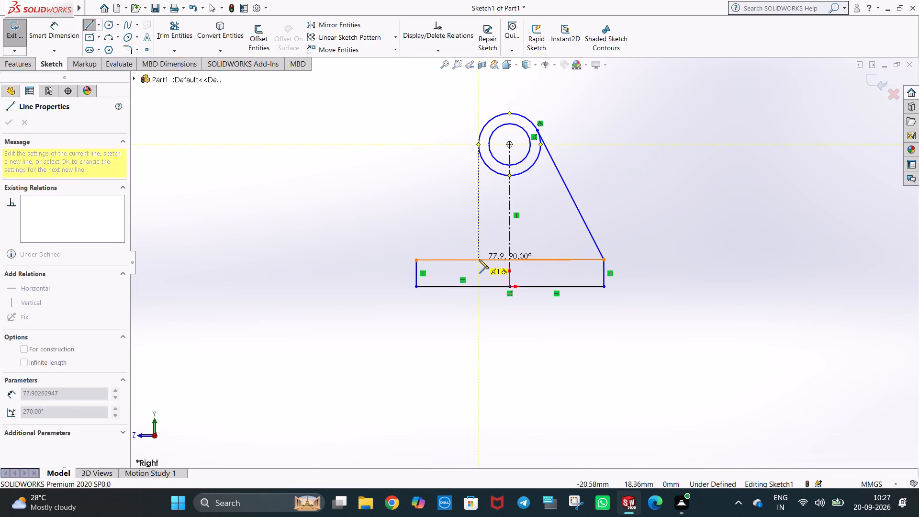
pyautogui.click(479, 259)
pyautogui.press('Escape')
pyautogui.press('Escape')
pyautogui.click(612, 201)
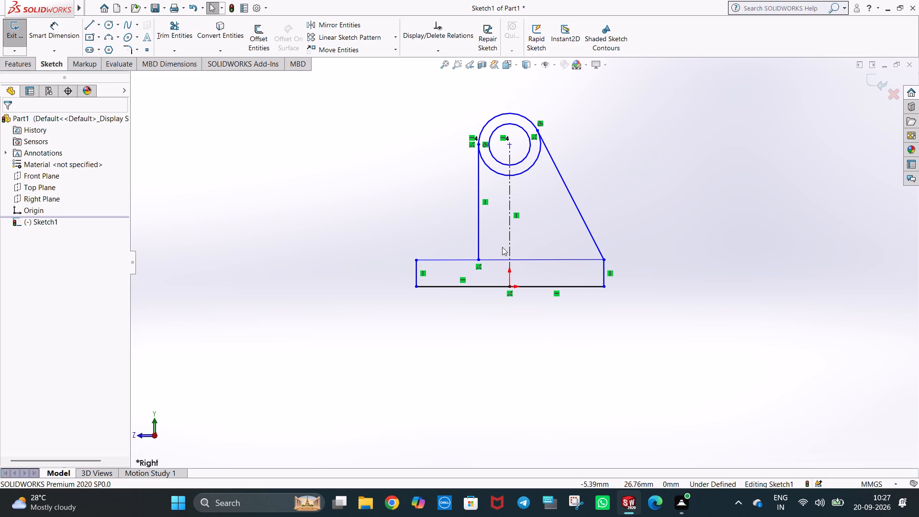
# Draw a 12 mm construction line along the base's top line, inward from the foot of the slanted line.
pyautogui.click(101, 27)
pyautogui.click(108, 50)
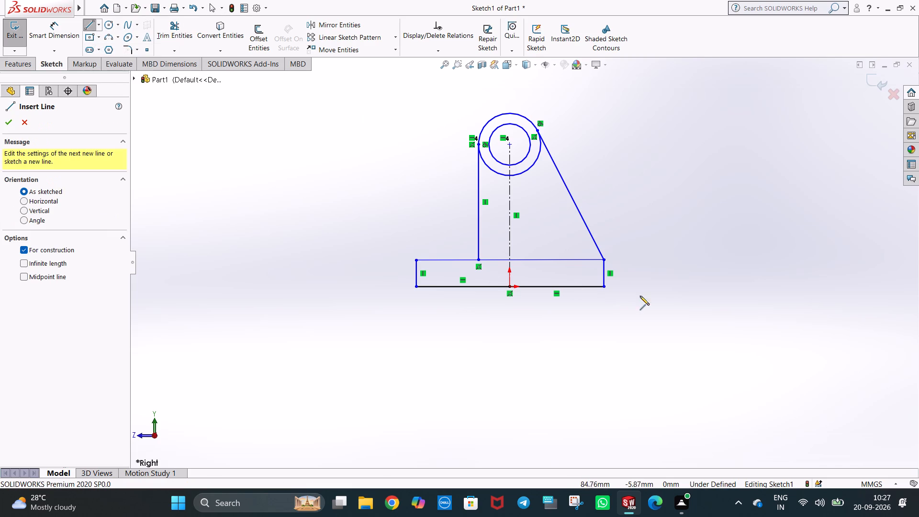
pyautogui.click(603, 261)
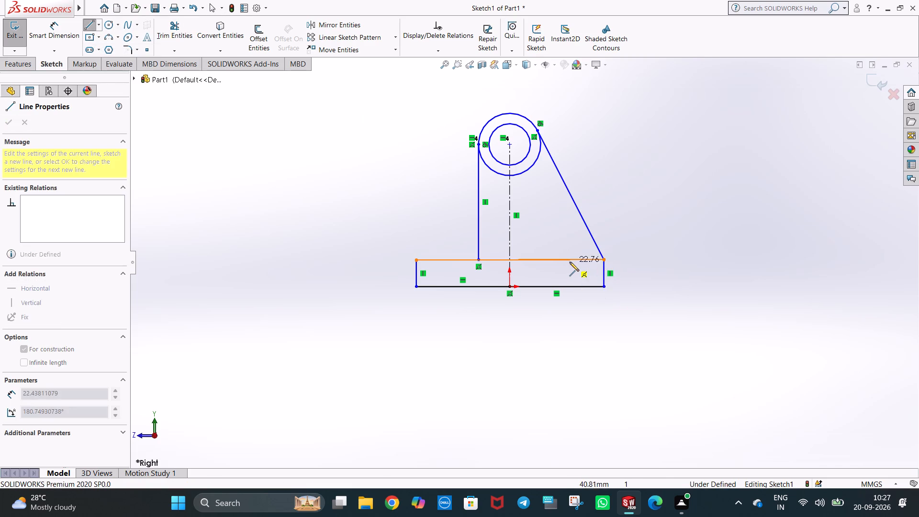
pyautogui.click(579, 261)
pyautogui.write('12')
pyautogui.press('Return')
pyautogui.press('Escape')
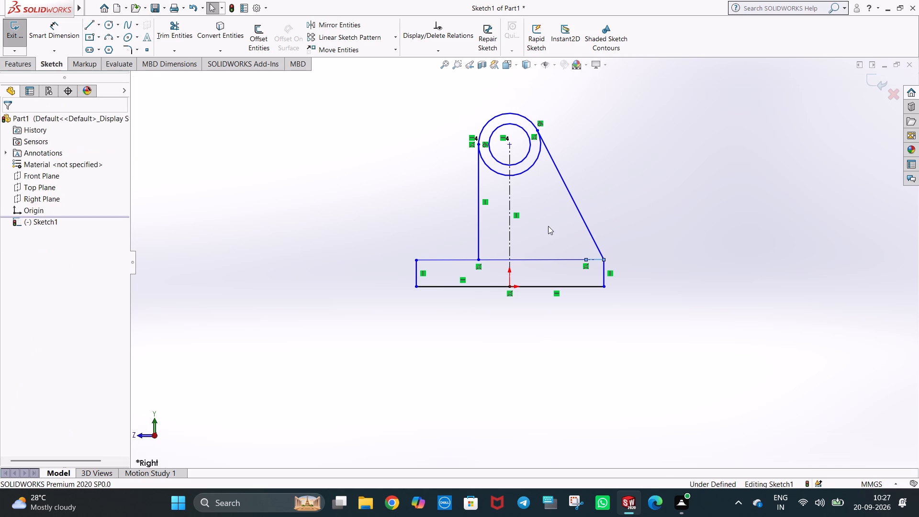
pyautogui.press('Escape')
pyautogui.click(388, 182)
# Draw a second slanted line about 74 mm long from the construction line's inner end to the outer circle.
pyautogui.click(87, 23)
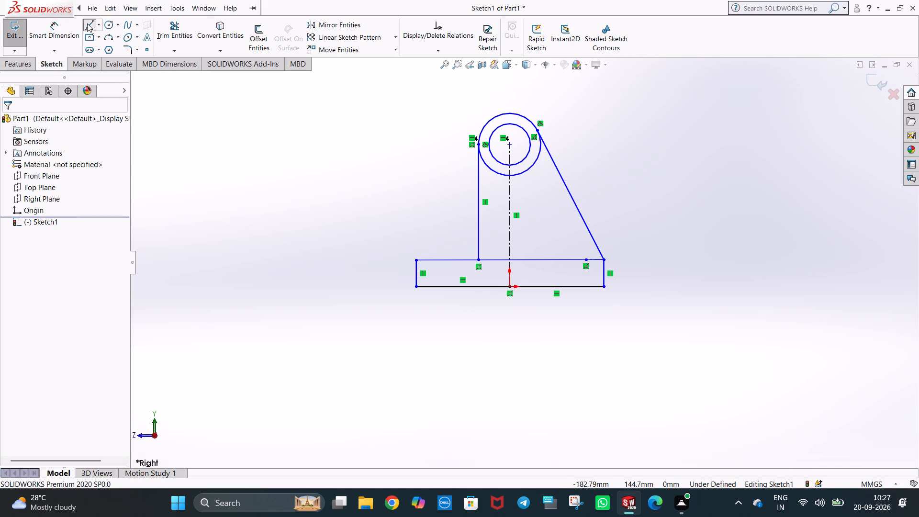
pyautogui.click(584, 259)
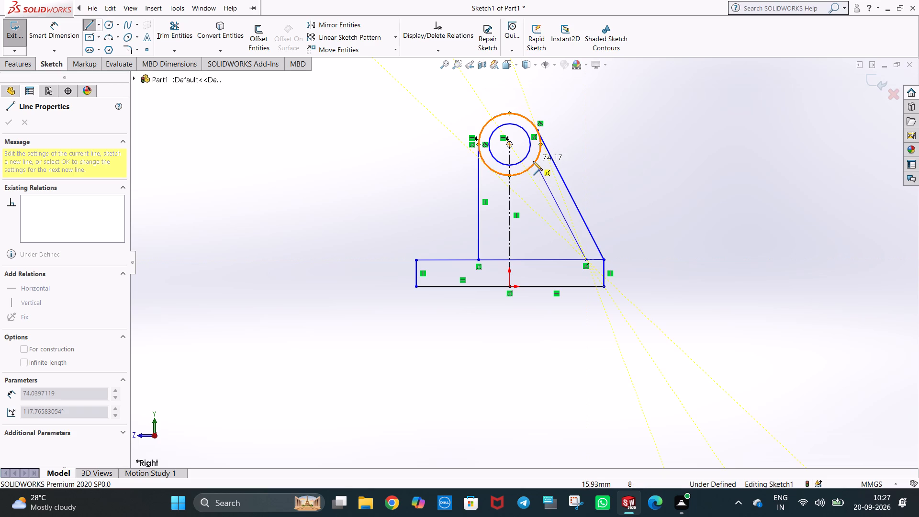
pyautogui.click(533, 161)
pyautogui.press('Escape')
pyautogui.press('Escape')
pyautogui.click(576, 174)
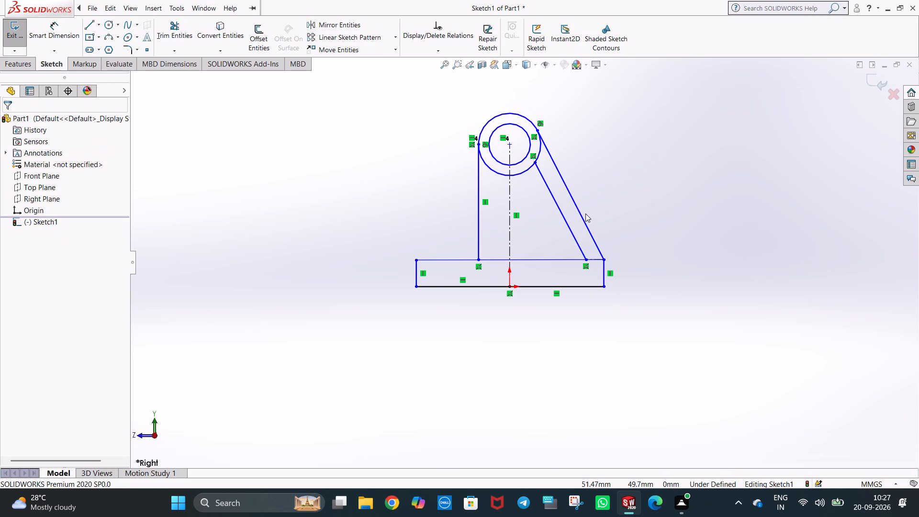
pyautogui.click(610, 198)
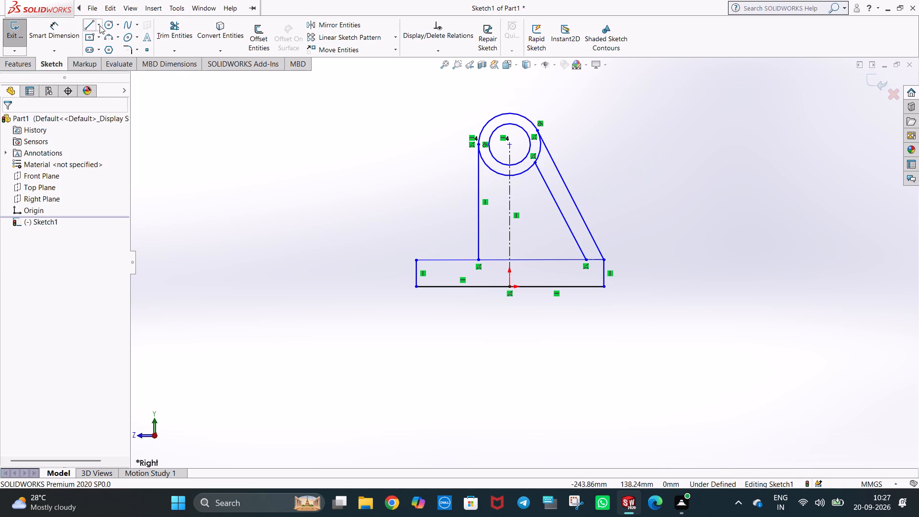
# Sketch a circle of radius 8 mm inside the profile, near the foot of the inner slanted line.
pyautogui.click(109, 26)
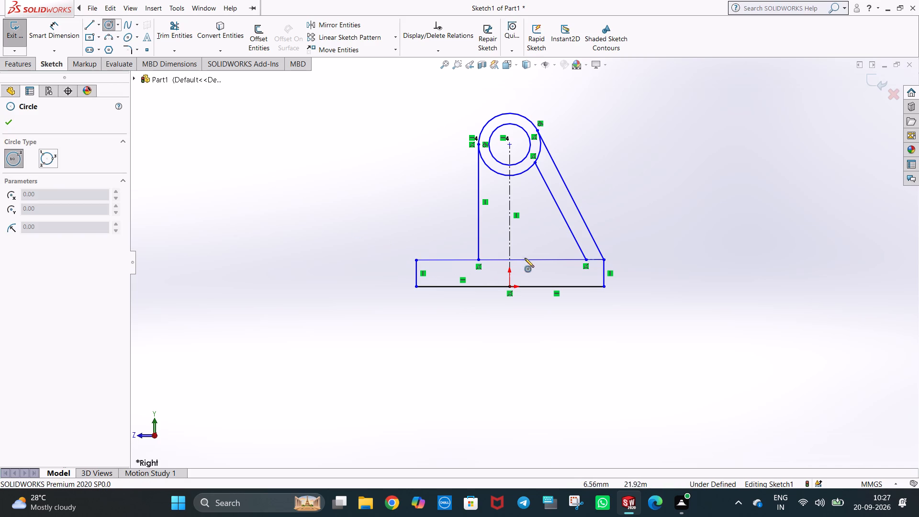
pyautogui.click(555, 240)
pyautogui.click(558, 245)
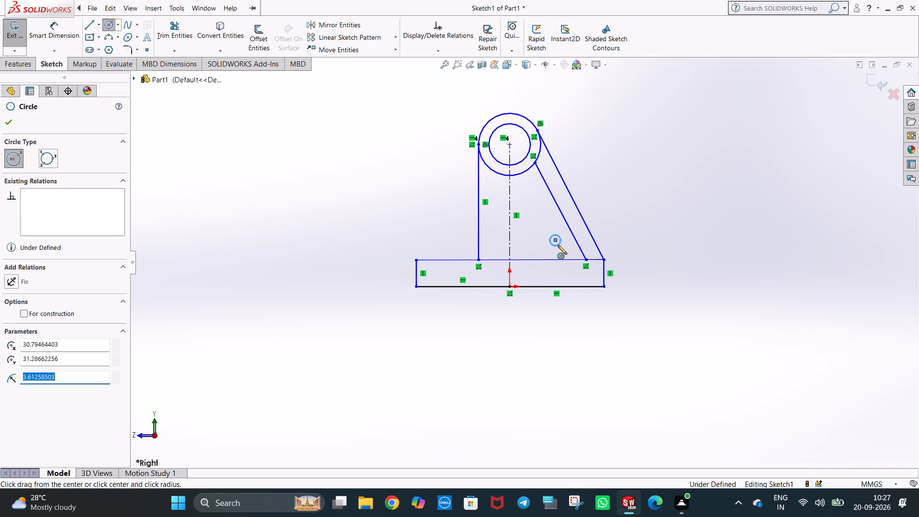
pyautogui.press('8')
pyautogui.press('Return')
pyautogui.press('Escape')
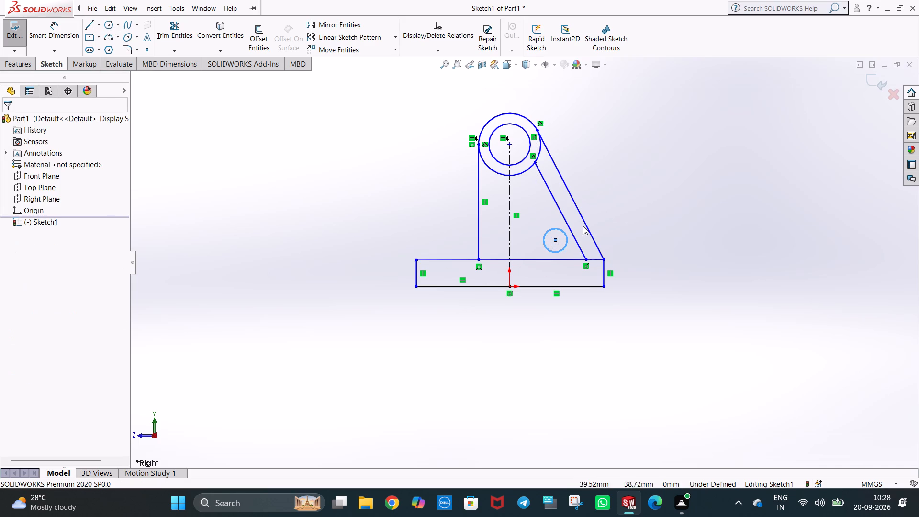
pyautogui.click(653, 197)
# Add a Tangent relation between the 8 mm radius circle and the inner slanted line.
pyautogui.scroll(-1, 624, 225)
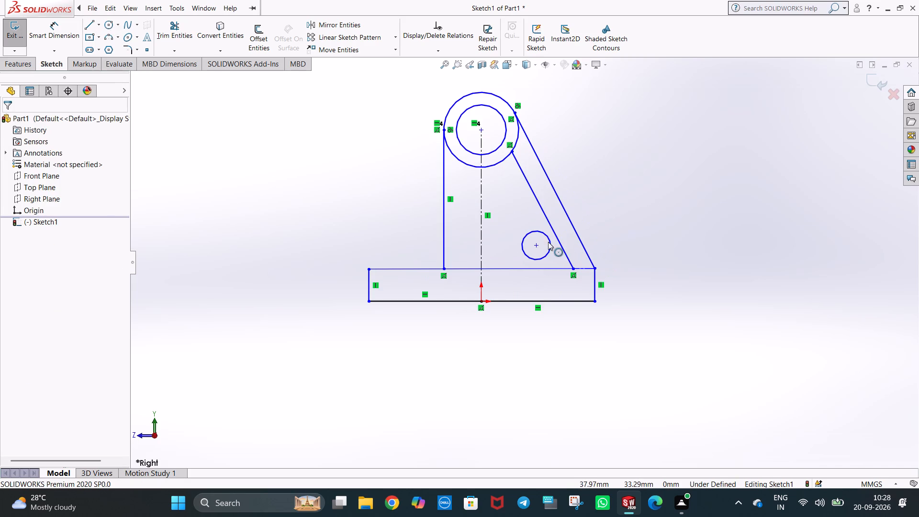
pyautogui.keyDown('ctrl'); pyautogui.click(549, 245); pyautogui.keyUp('ctrl')
pyautogui.keyDown('ctrl'); pyautogui.click(559, 246); pyautogui.keyUp('ctrl')
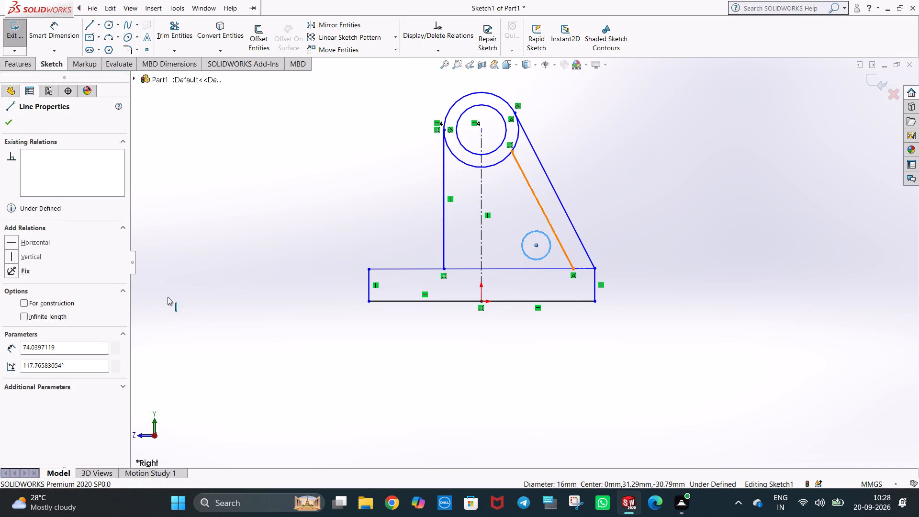
pyautogui.keyDown('ctrl'); pyautogui.click(31, 289); pyautogui.keyUp('ctrl')
pyautogui.click(602, 201)
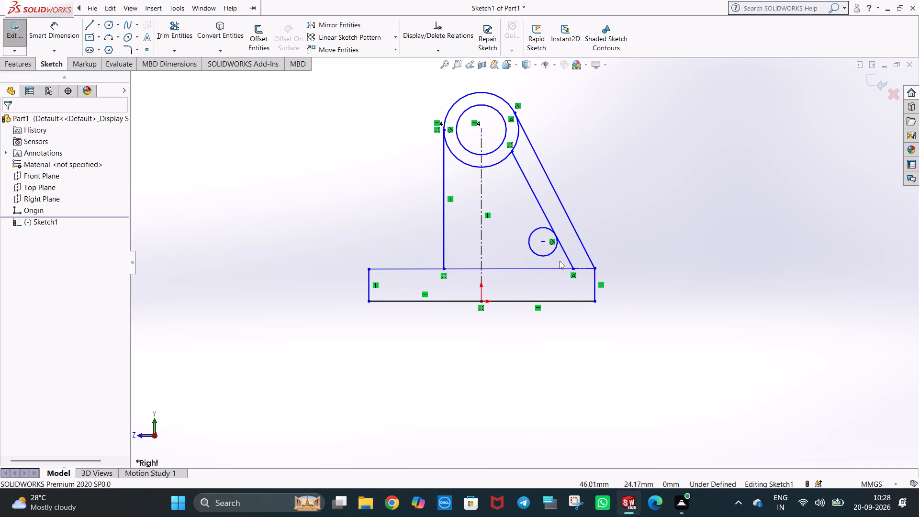
# Add a Tangent relation between the 8 mm radius circle and the base's top line.
pyautogui.keyDown('ctrl'); pyautogui.click(556, 267); pyautogui.keyUp('ctrl')
pyautogui.keyDown('ctrl'); pyautogui.click(548, 253); pyautogui.keyUp('ctrl')
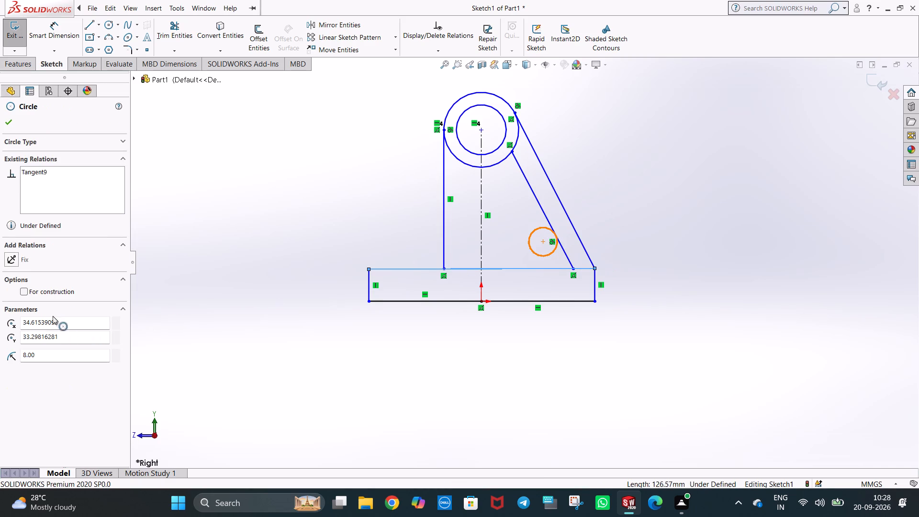
pyautogui.keyDown('ctrl'); pyautogui.click(34, 290); pyautogui.keyUp('ctrl')
pyautogui.click(621, 180)
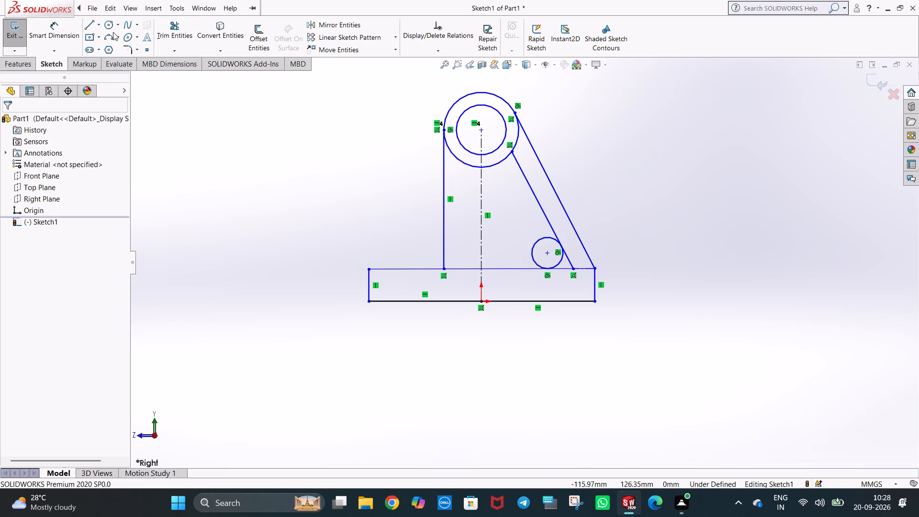
# Power trim the inner slanted line, the base's top line and the small circle, leaving only the rounded corner arc.
pyautogui.click(168, 28)
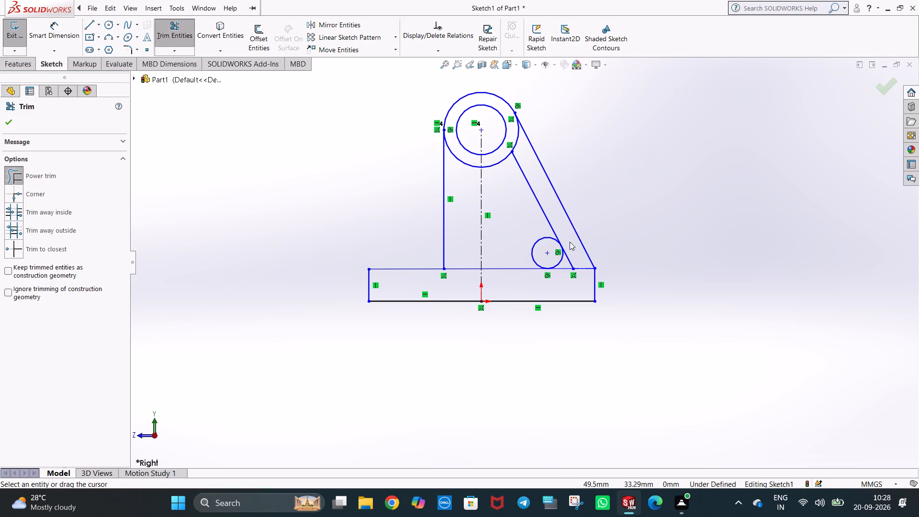
pyautogui.moveTo(570, 243); pyautogui.dragTo(562, 274)
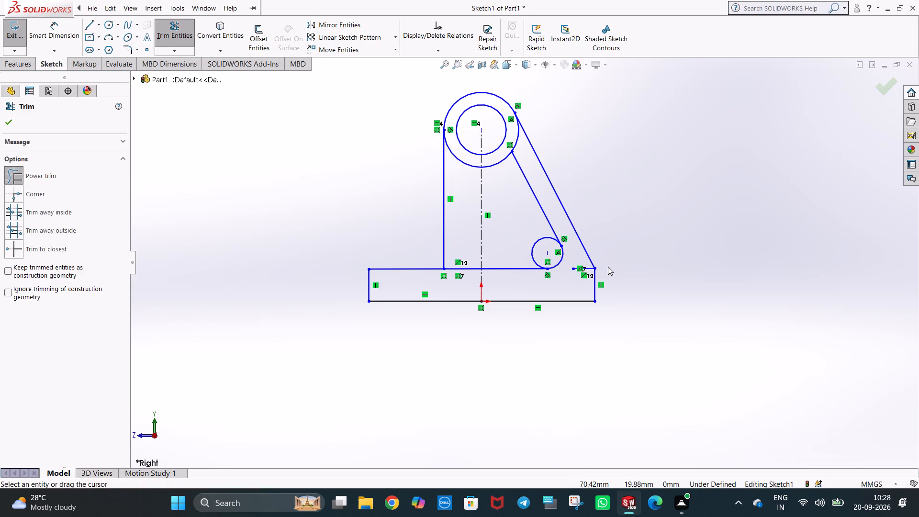
pyautogui.scroll(-1, 608, 267)
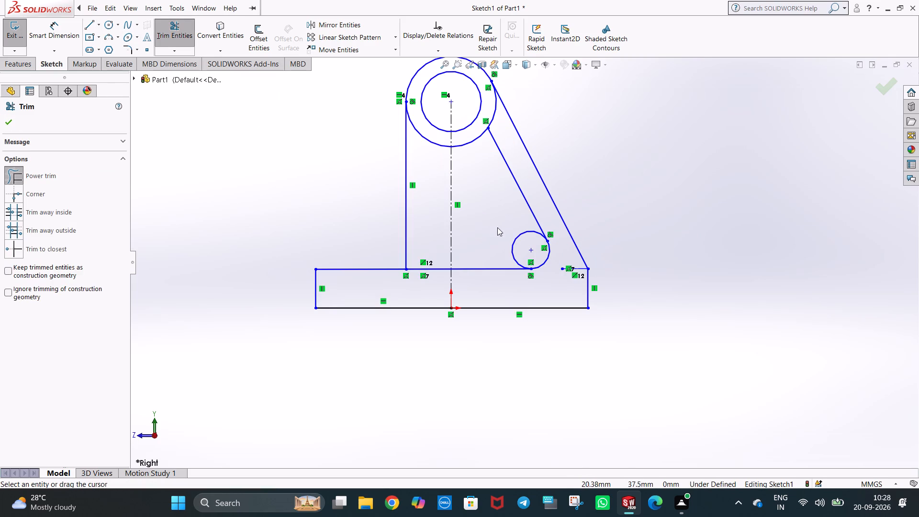
pyautogui.moveTo(510, 227); pyautogui.dragTo(522, 240)
pyautogui.press('Escape')
pyautogui.press('Escape')
pyautogui.click(664, 222)
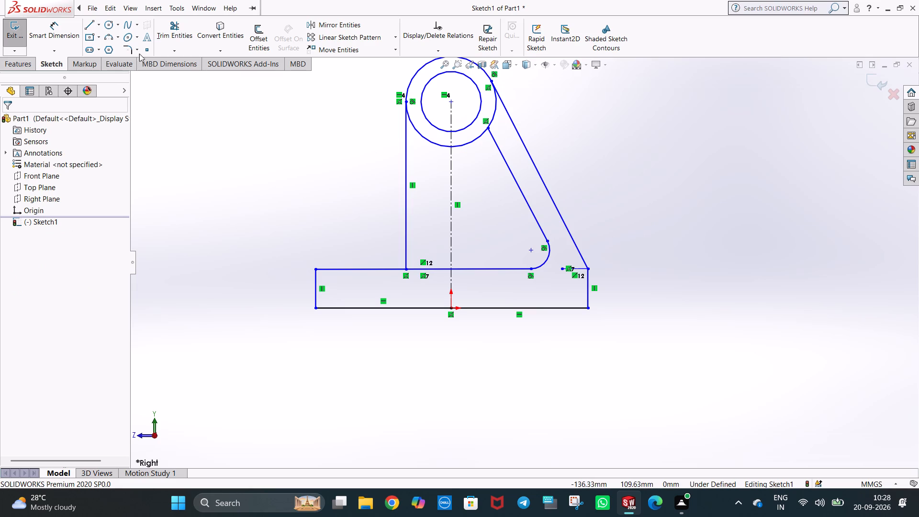
# Delete the leftover segment of the base's top line that overlaps the 12 mm construction line.
pyautogui.click(582, 267)
pyautogui.press('Delete')
pyautogui.click(608, 245)
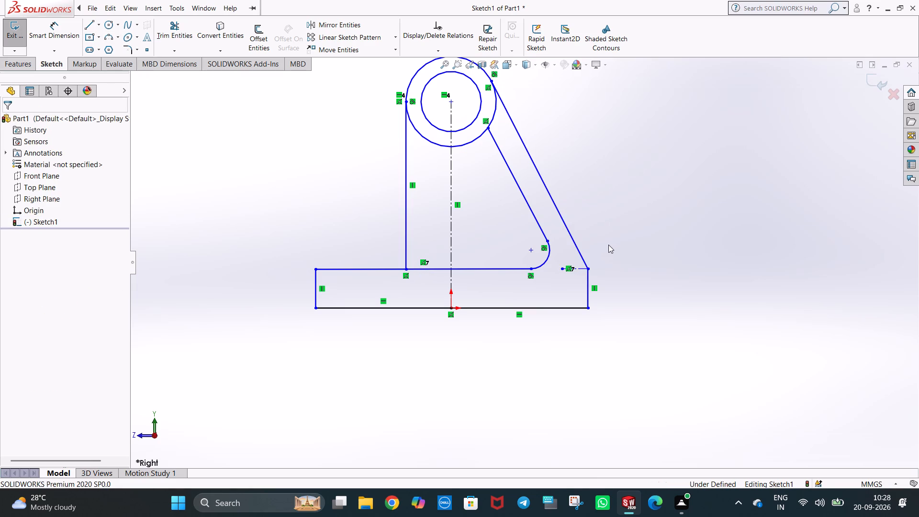
pyautogui.press('Escape')
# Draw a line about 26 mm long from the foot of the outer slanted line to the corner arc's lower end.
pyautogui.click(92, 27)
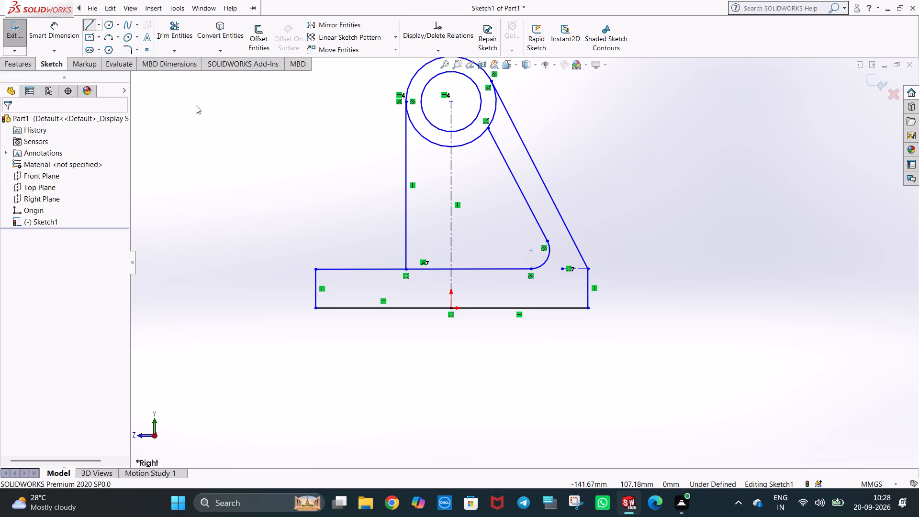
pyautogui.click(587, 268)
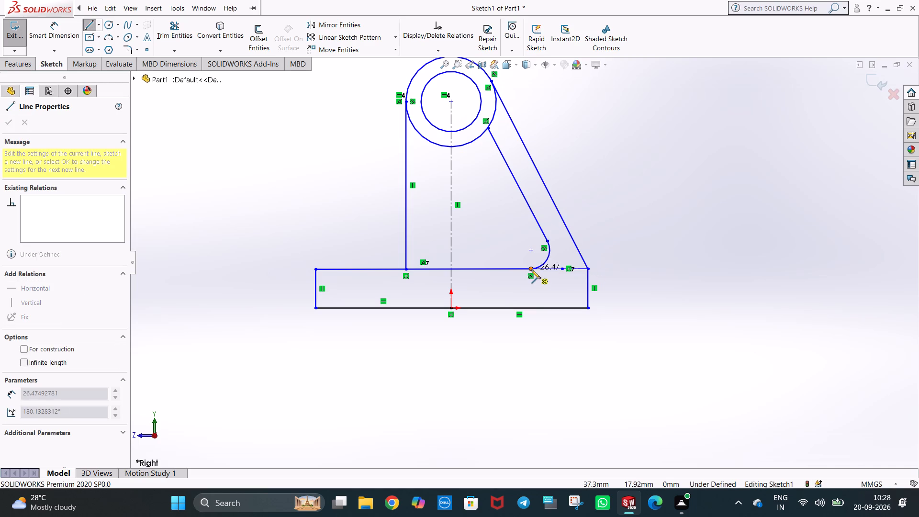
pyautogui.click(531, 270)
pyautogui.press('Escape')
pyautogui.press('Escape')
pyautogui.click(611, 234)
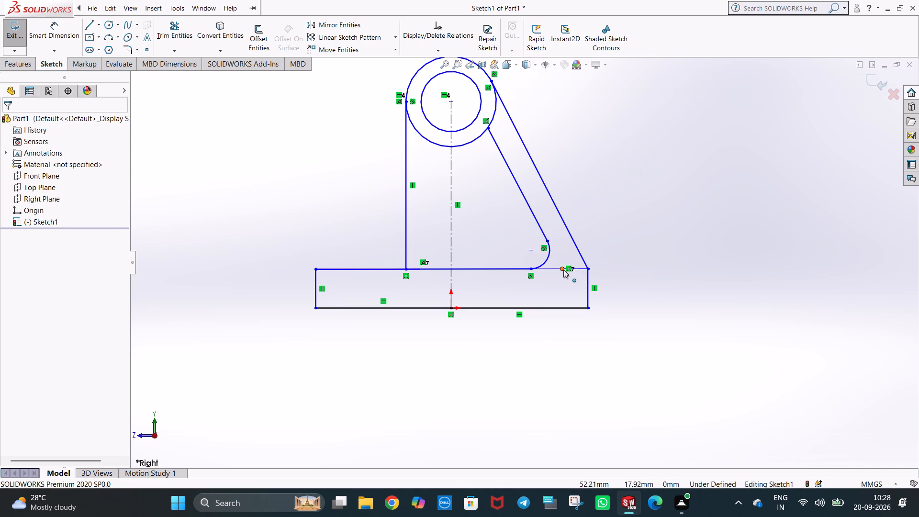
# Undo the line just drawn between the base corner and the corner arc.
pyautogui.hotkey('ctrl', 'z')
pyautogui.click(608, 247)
# Delete the 12 mm construction line at the outer slanted line's foot on the base's top edge.
pyautogui.click(581, 268)
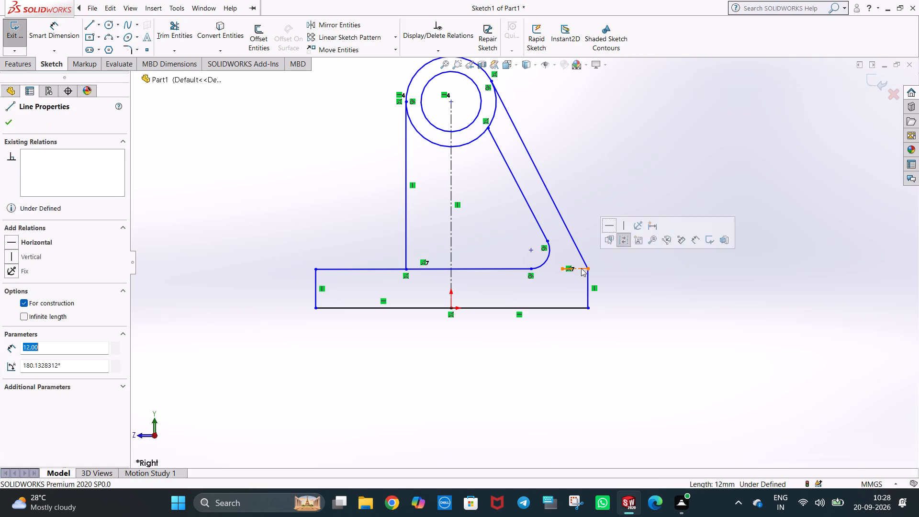
pyautogui.press('Delete')
# Draw a line about 26 mm long from the corner arc's lower end to the foot of the outer slanted line.
pyautogui.click(91, 24)
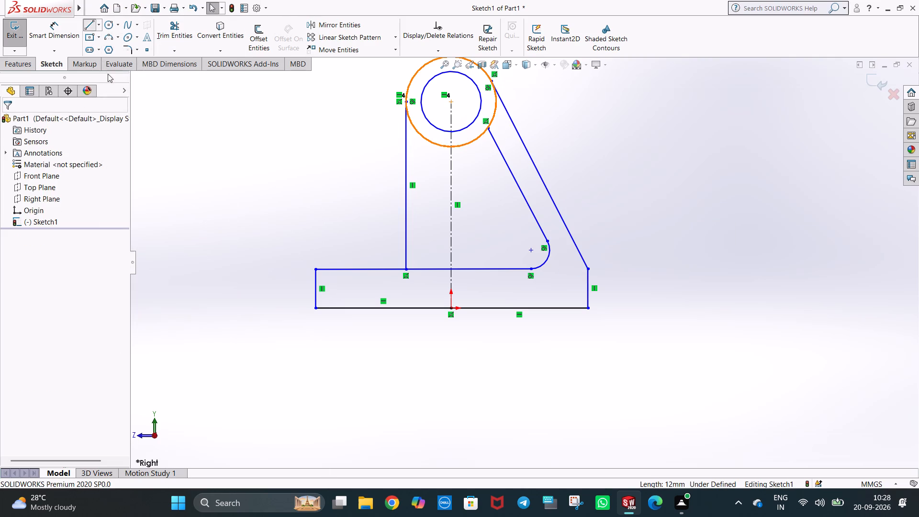
pyautogui.click(532, 269)
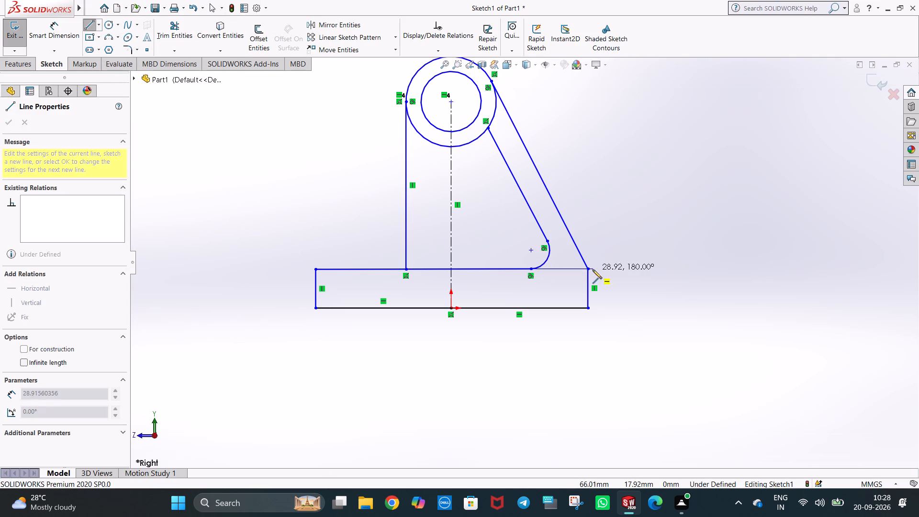
pyautogui.click(588, 267)
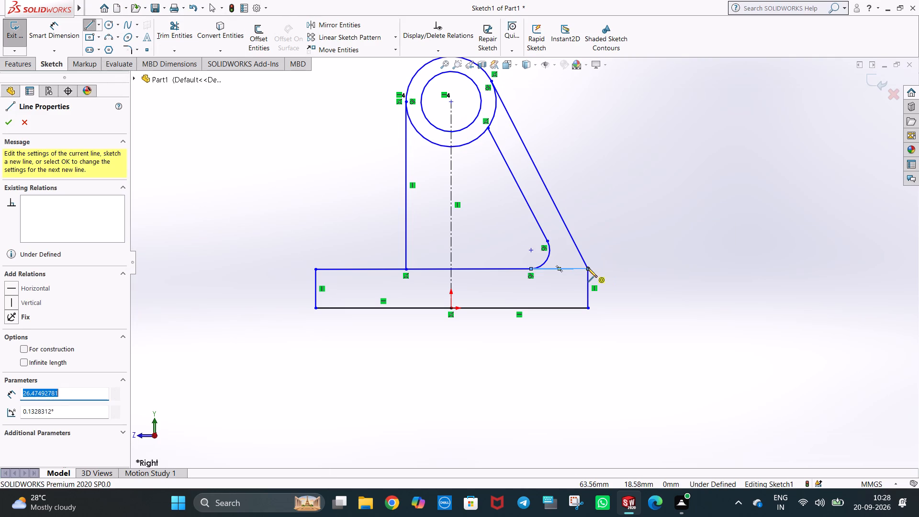
pyautogui.press('Escape')
pyautogui.press('Escape')
pyautogui.click(593, 205)
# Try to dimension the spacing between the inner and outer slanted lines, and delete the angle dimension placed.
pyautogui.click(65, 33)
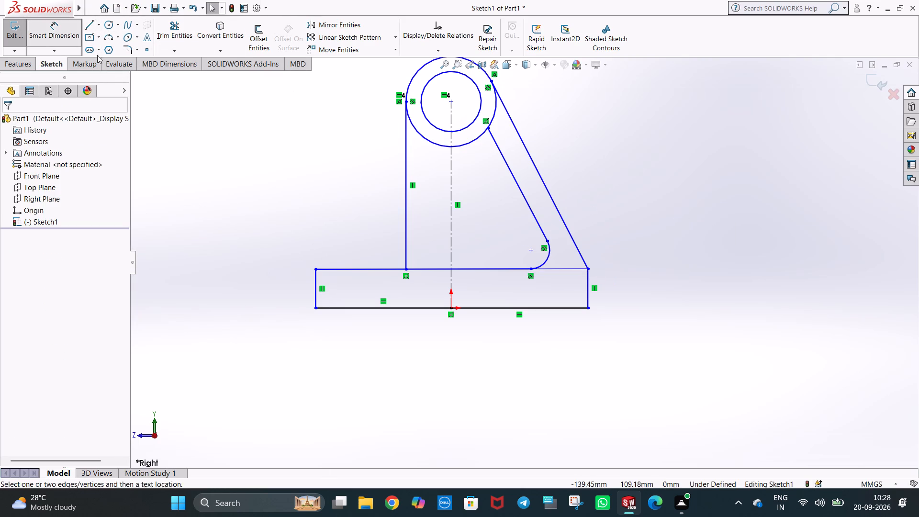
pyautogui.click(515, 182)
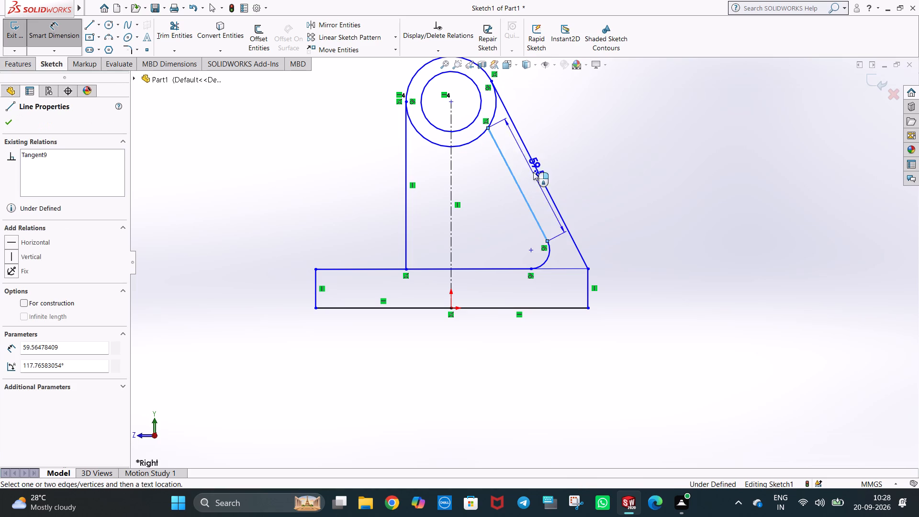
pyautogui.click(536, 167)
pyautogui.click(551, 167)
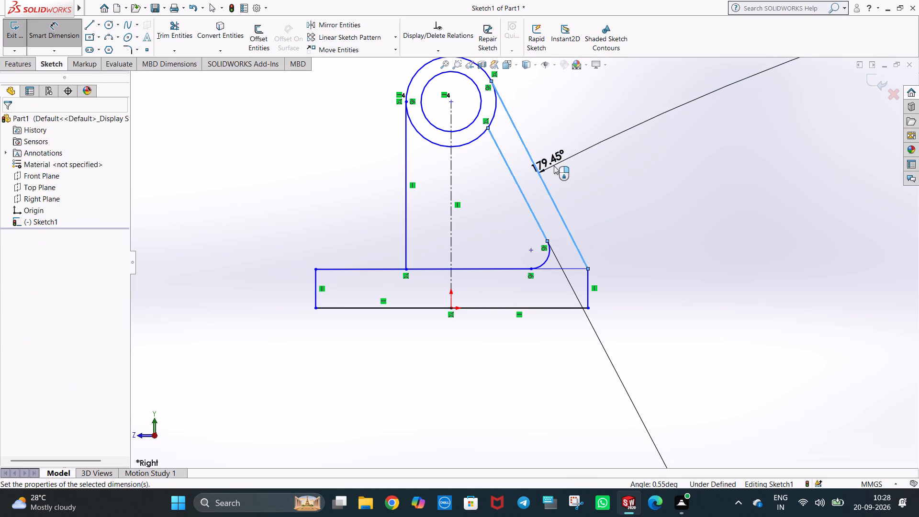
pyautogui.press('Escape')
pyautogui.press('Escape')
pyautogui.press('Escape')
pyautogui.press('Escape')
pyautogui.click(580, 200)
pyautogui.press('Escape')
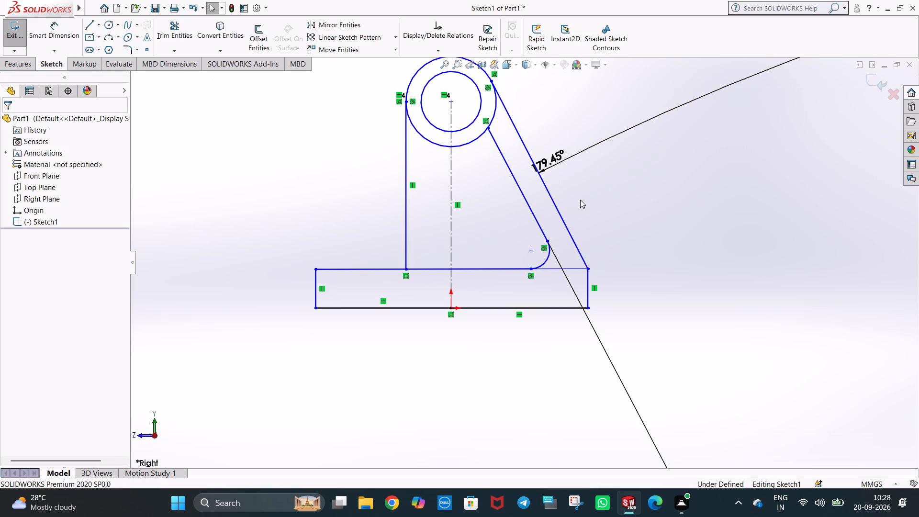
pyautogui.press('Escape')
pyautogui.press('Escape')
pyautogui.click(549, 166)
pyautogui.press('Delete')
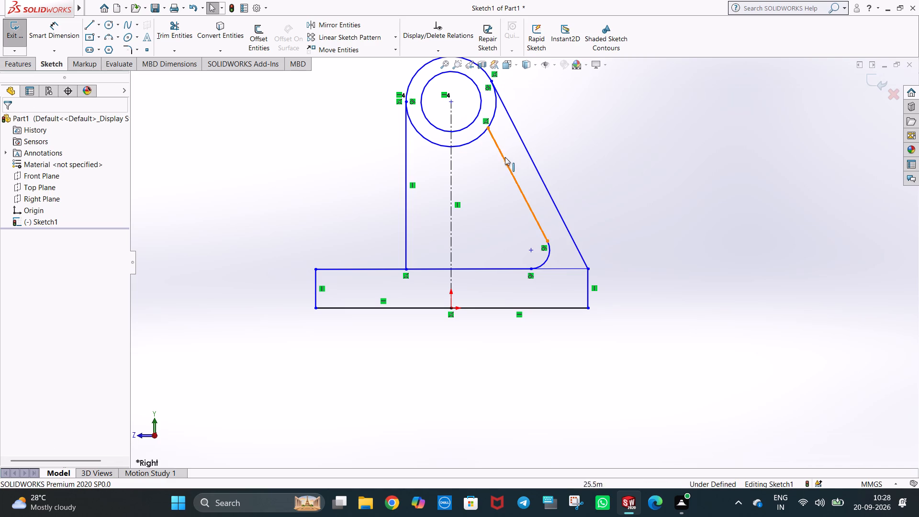
# Delete the inner slanted line between the outer circle and the corner arc.
pyautogui.click(492, 134)
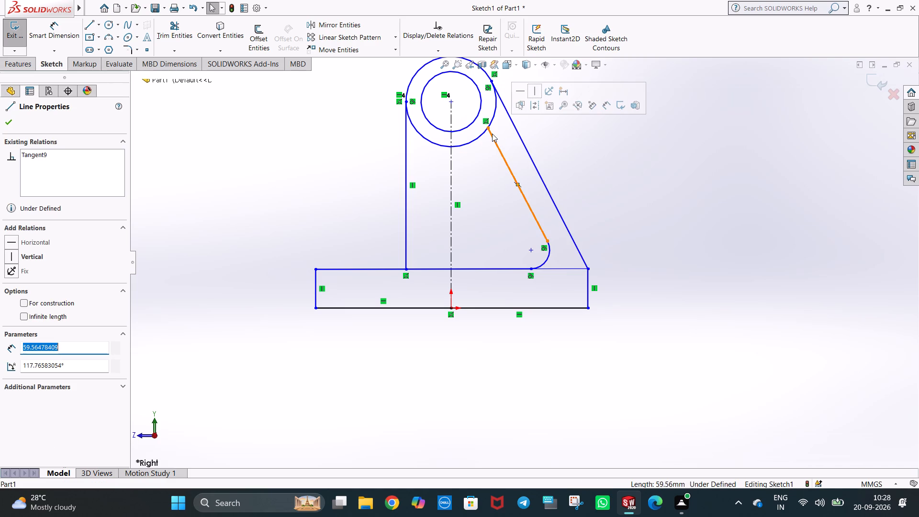
pyautogui.press('Delete')
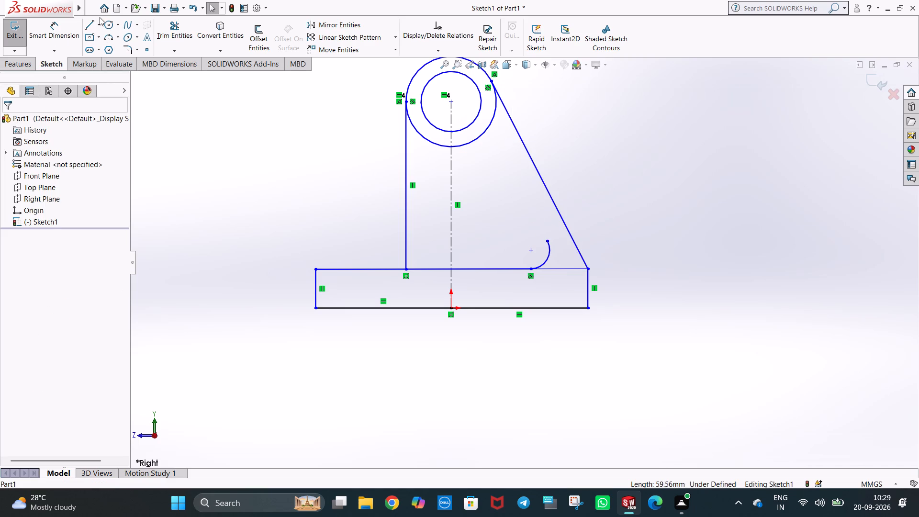
# Draw a line about 60 mm long from the corner arc's upper end to the outer circle, as the new inner slanted line.
pyautogui.click(87, 25)
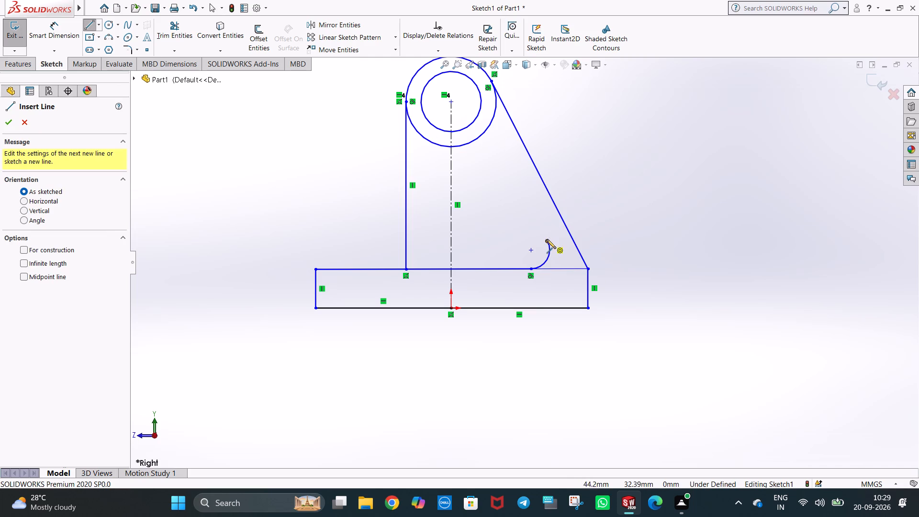
pyautogui.click(547, 241)
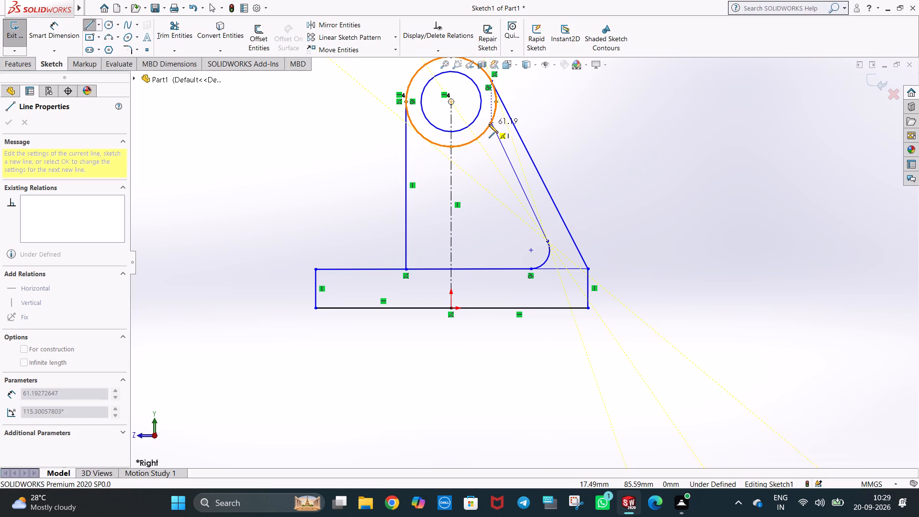
pyautogui.click(488, 125)
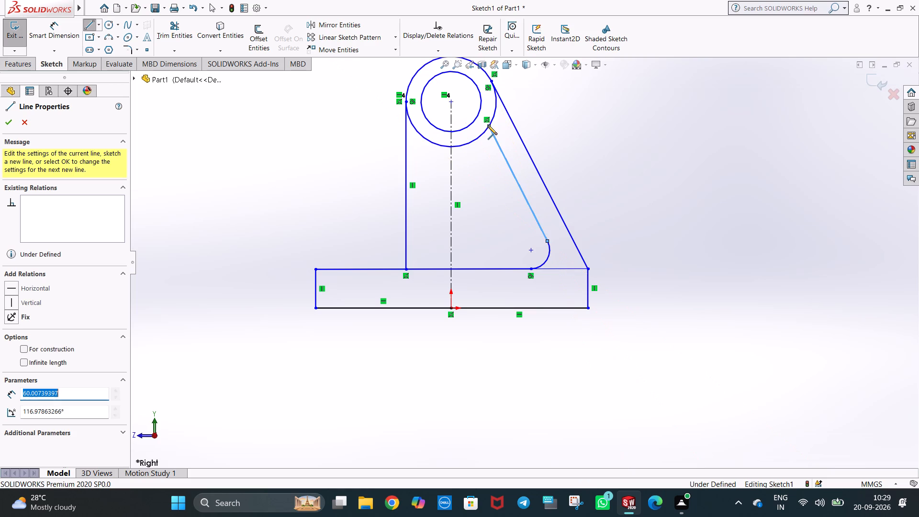
pyautogui.press('Escape')
pyautogui.press('Escape')
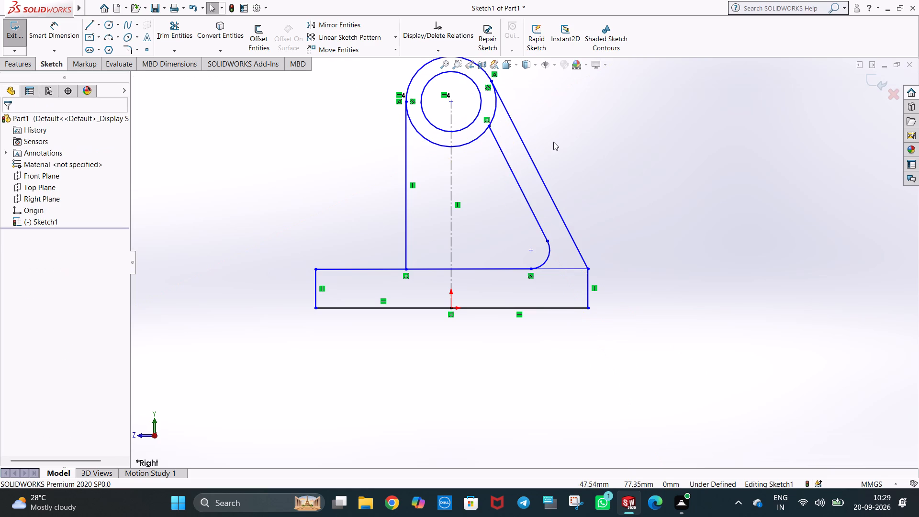
# Dimension the angle between the inner and outer slanted lines as 0°.
pyautogui.click(62, 43)
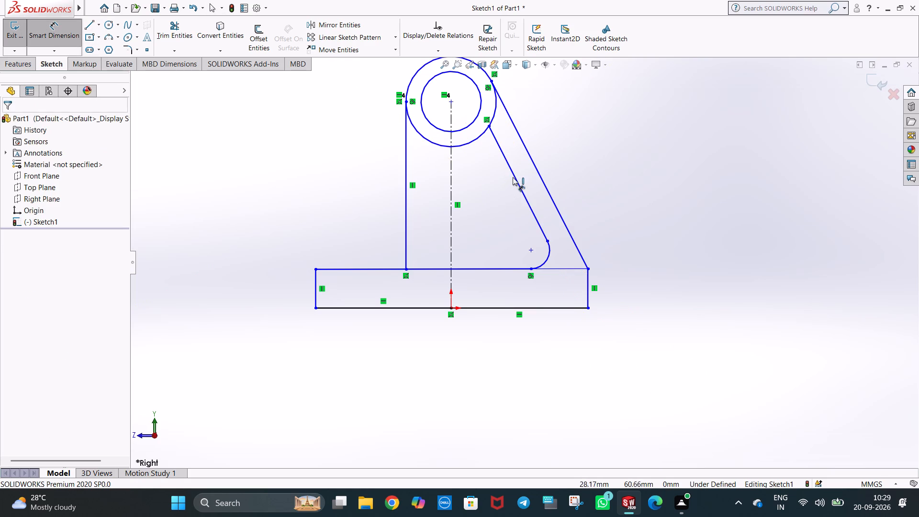
pyautogui.click(514, 175)
pyautogui.click(530, 155)
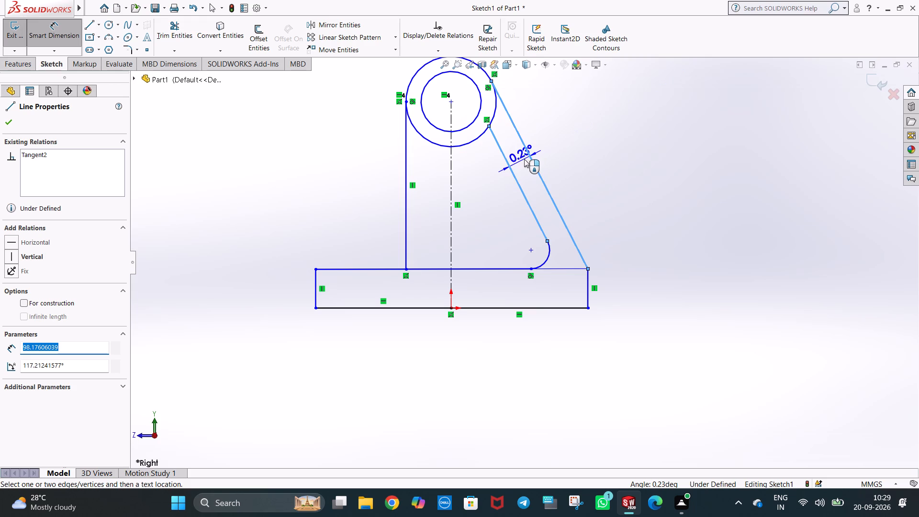
pyautogui.click(514, 160)
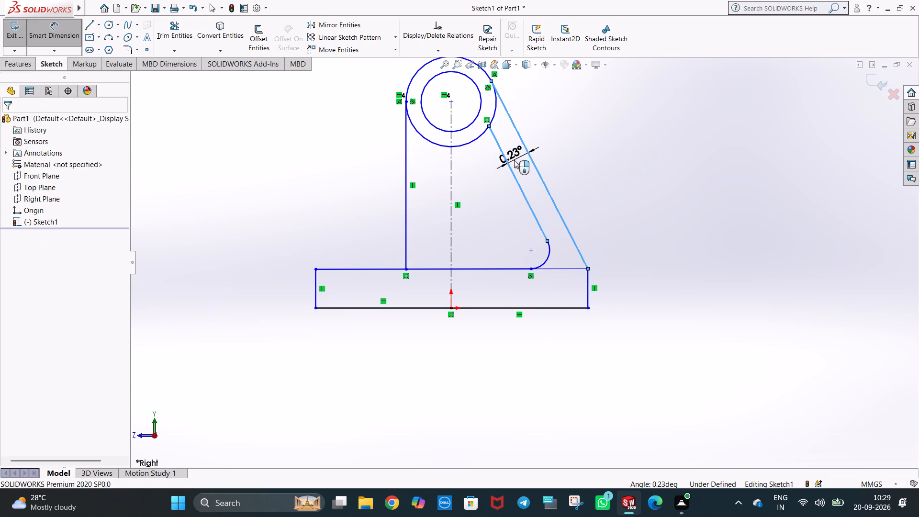
pyautogui.press('0')
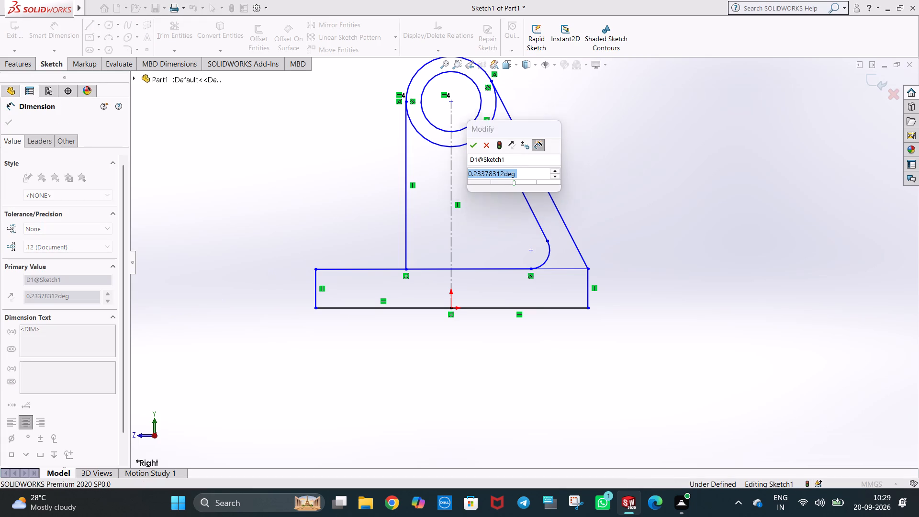
pyautogui.press('Return')
pyautogui.click(564, 169)
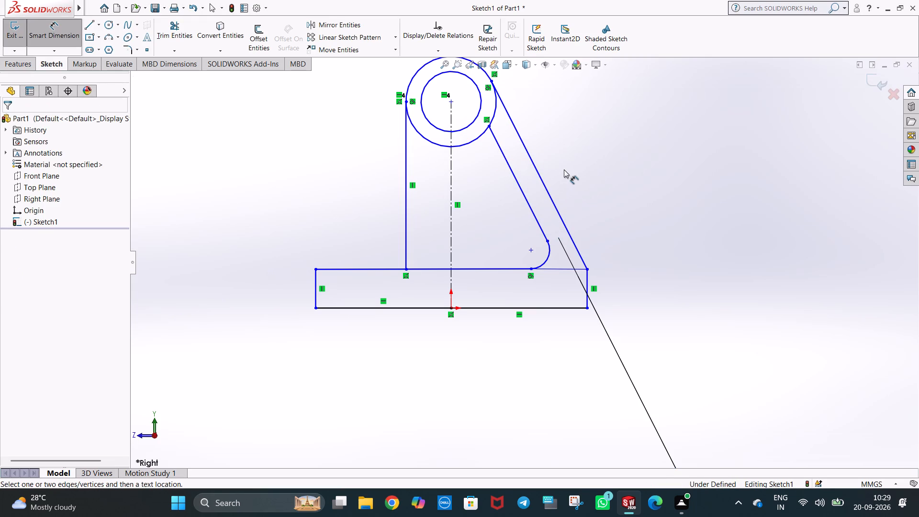
# Delete the angle dimension between the two slanted lines.
pyautogui.click(625, 367)
pyautogui.press('Delete')
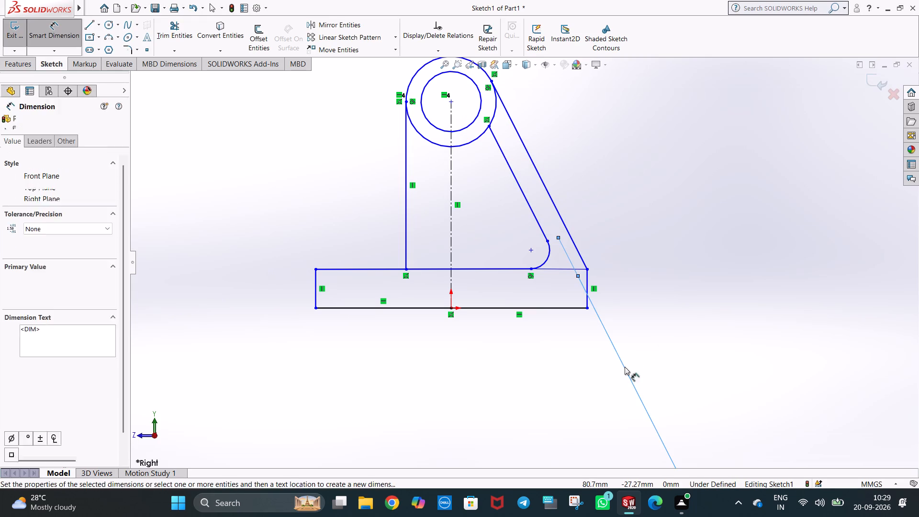
pyautogui.click(627, 260)
# Dimension the distance between the inner and outer slanted lines as 12 mm.
pyautogui.scroll(1, 610, 210)
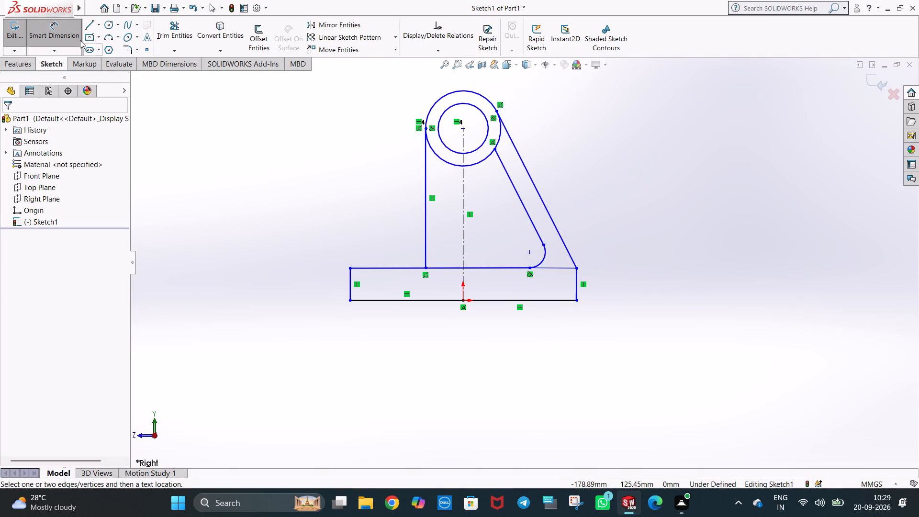
pyautogui.click(513, 186)
pyautogui.click(527, 173)
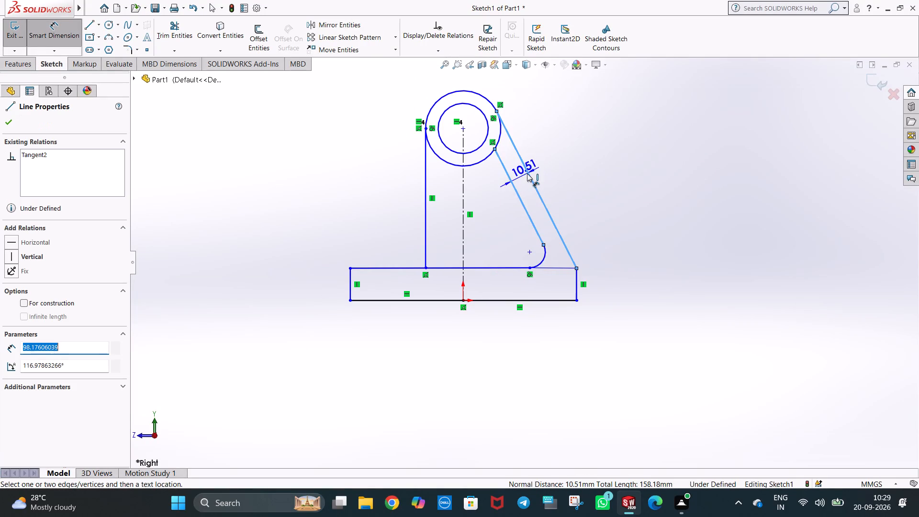
pyautogui.click(539, 164)
pyautogui.write('12')
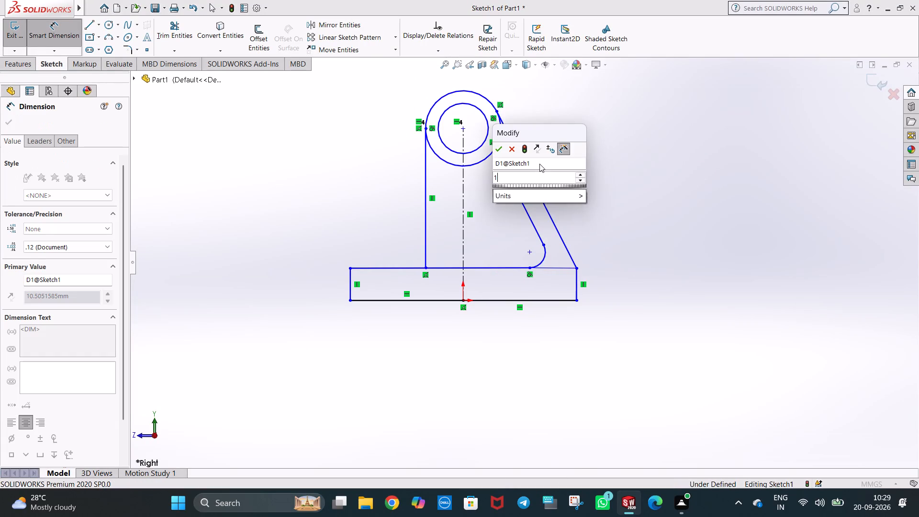
pyautogui.press('Return')
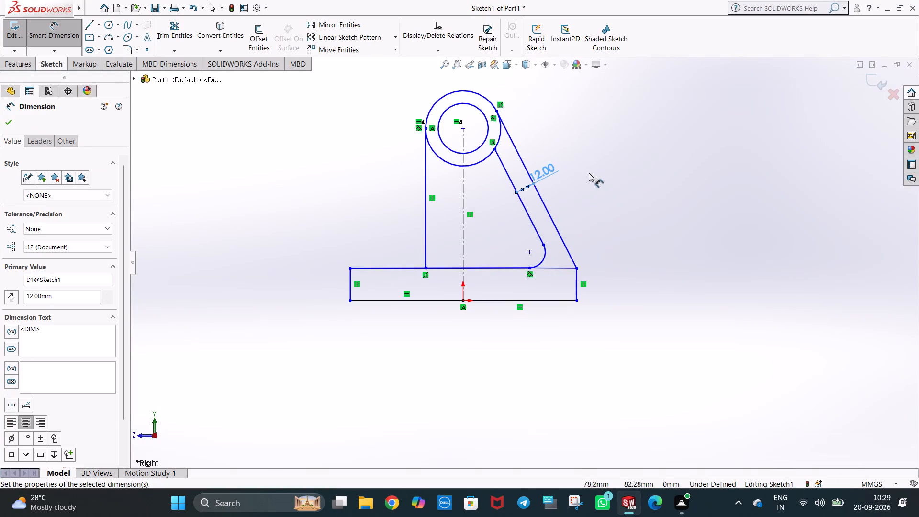
pyautogui.click(592, 174)
pyautogui.click(253, 121)
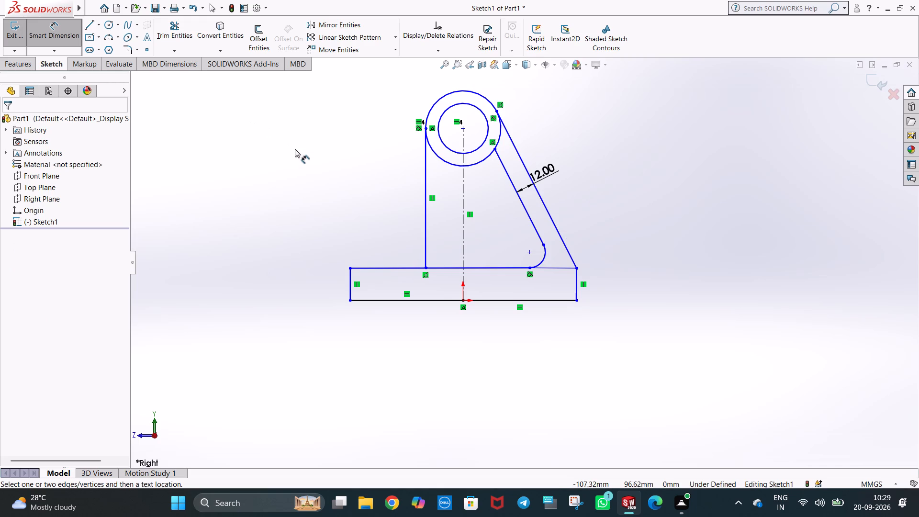
pyautogui.click(658, 183)
pyautogui.press('Escape')
pyautogui.press('Escape')
pyautogui.click(652, 223)
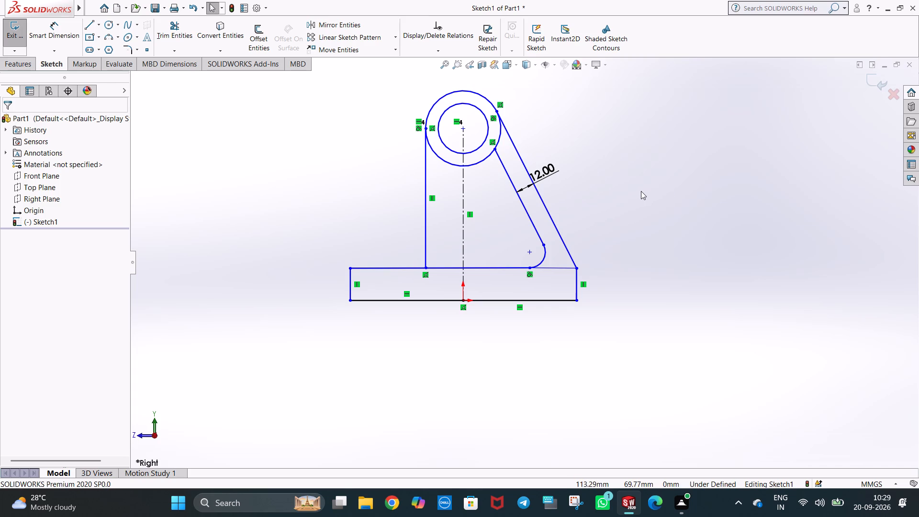
# Dimension the base's bottom line from the origin to the corner on the upright line's side as 63 mm.
pyautogui.click(53, 39)
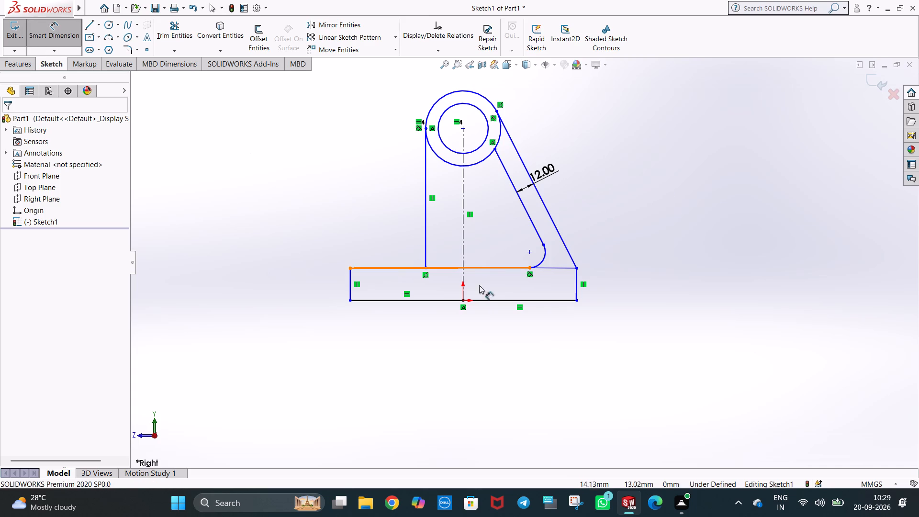
pyautogui.click(422, 301)
pyautogui.click(408, 327)
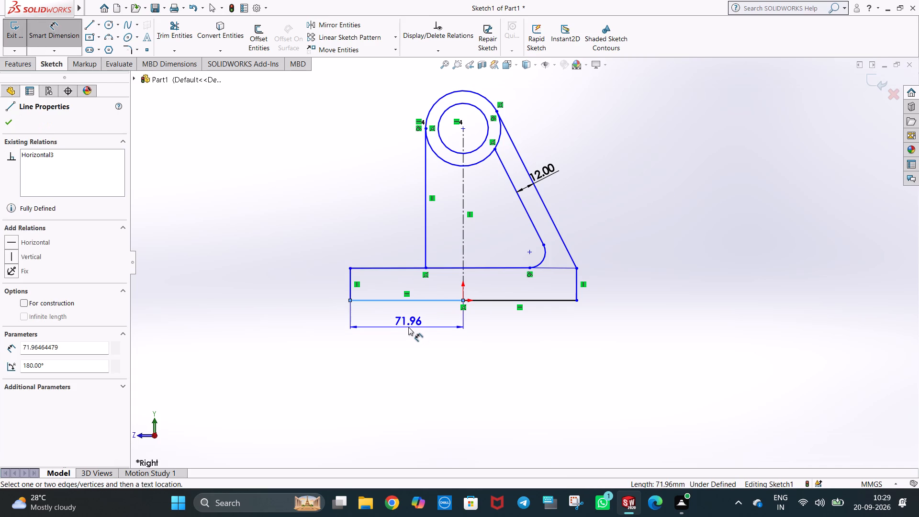
pyautogui.write('63')
pyautogui.press('Return')
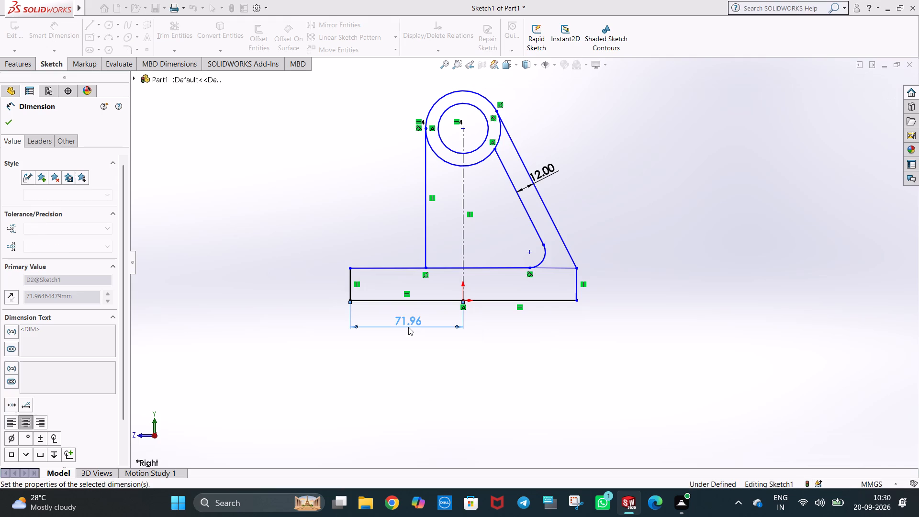
pyautogui.click(498, 343)
# Dimension the base's bottom line from the origin to the corner on the slanted rib's side as 63 mm.
pyautogui.click(507, 300)
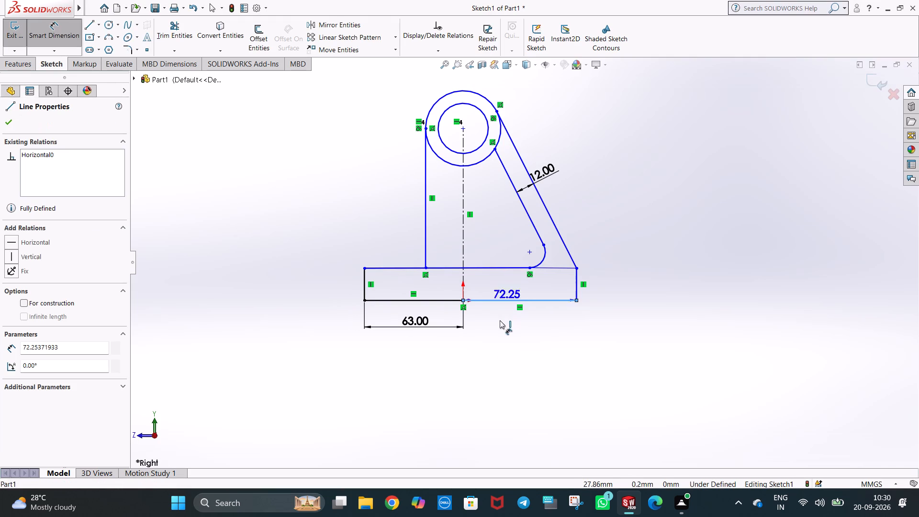
pyautogui.click(498, 330)
pyautogui.write('63')
pyautogui.press('Return')
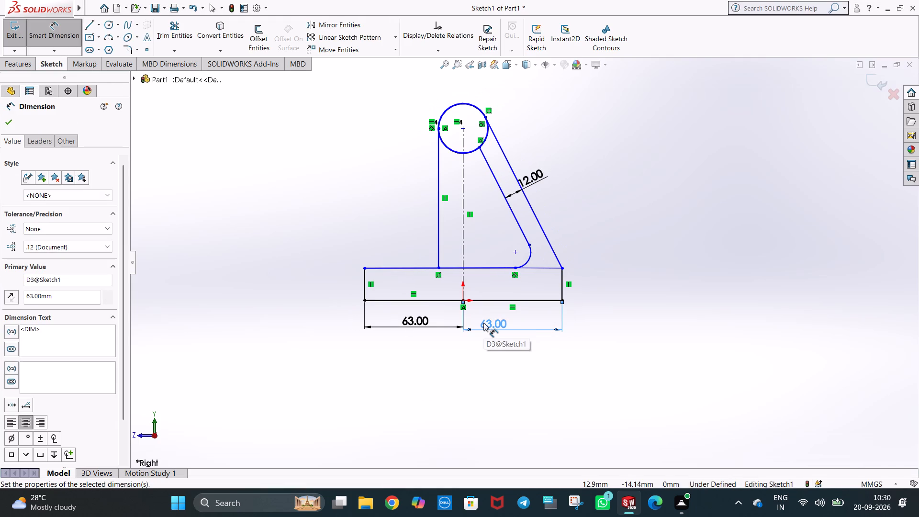
pyautogui.click(583, 223)
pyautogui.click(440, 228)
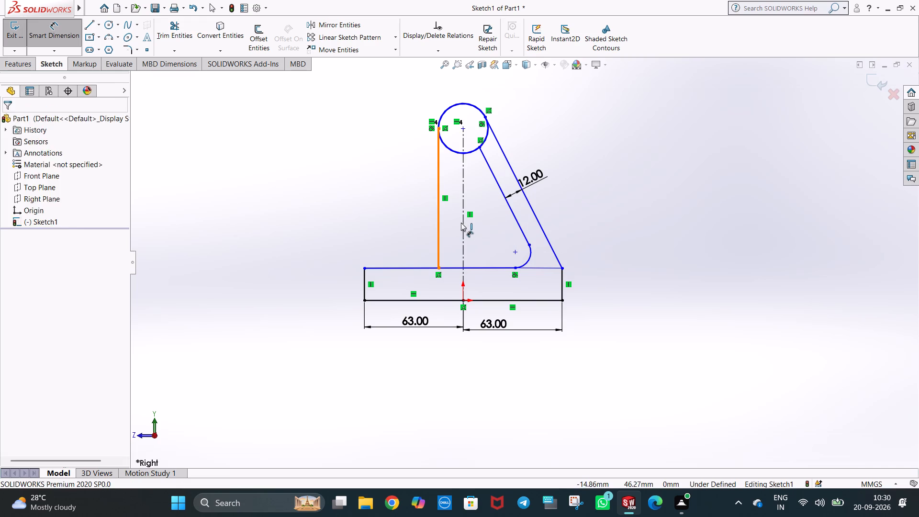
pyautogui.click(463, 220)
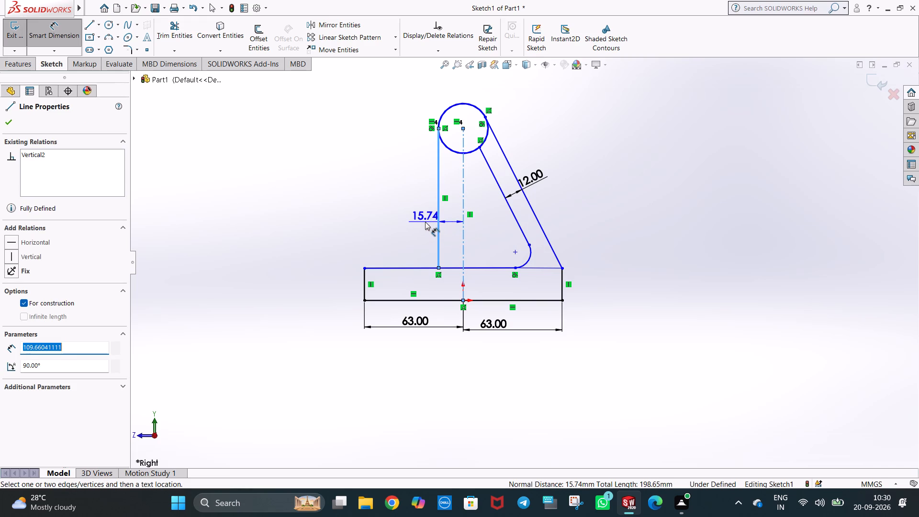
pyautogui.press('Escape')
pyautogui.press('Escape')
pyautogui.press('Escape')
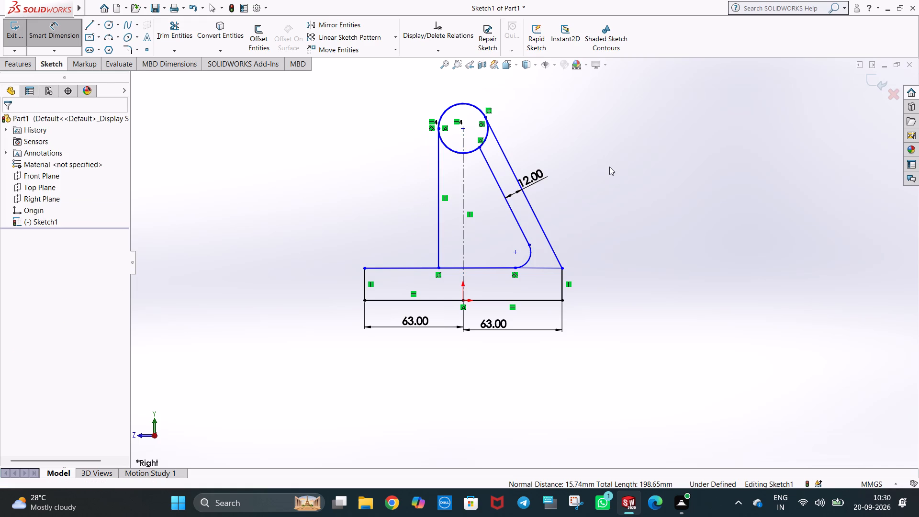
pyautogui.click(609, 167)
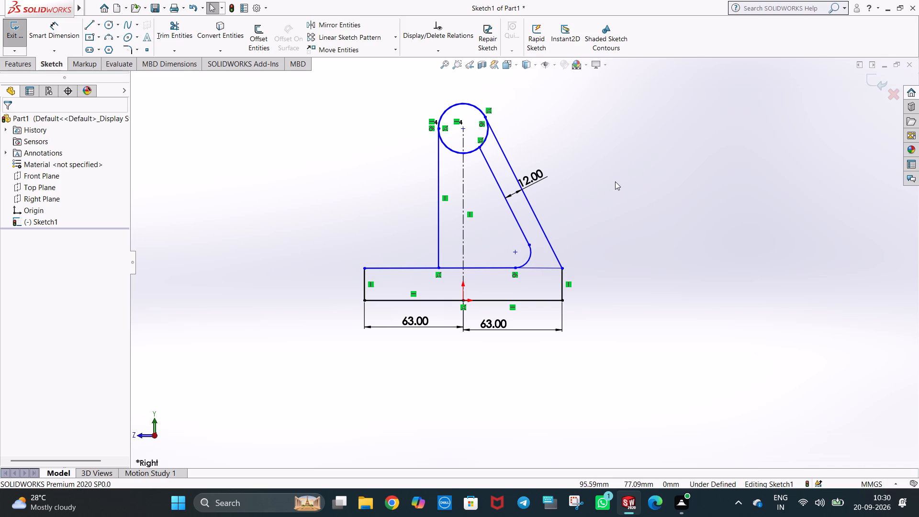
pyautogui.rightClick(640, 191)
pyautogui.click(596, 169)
# Draw a circle of 13 mm radius centred on the top end of the vertical centreline, inside the existing circle.
pyautogui.scroll(2, 560, 159)
pyautogui.scroll(-1, 531, 159)
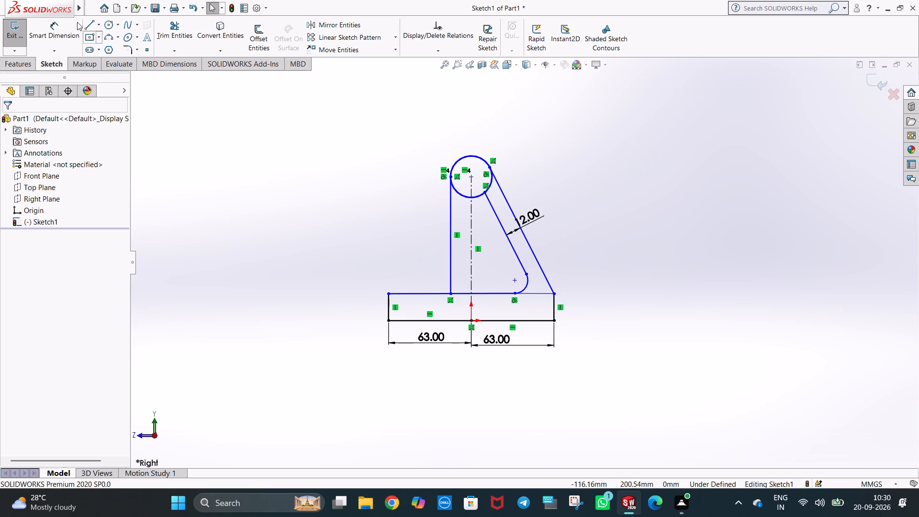
pyautogui.click(106, 25)
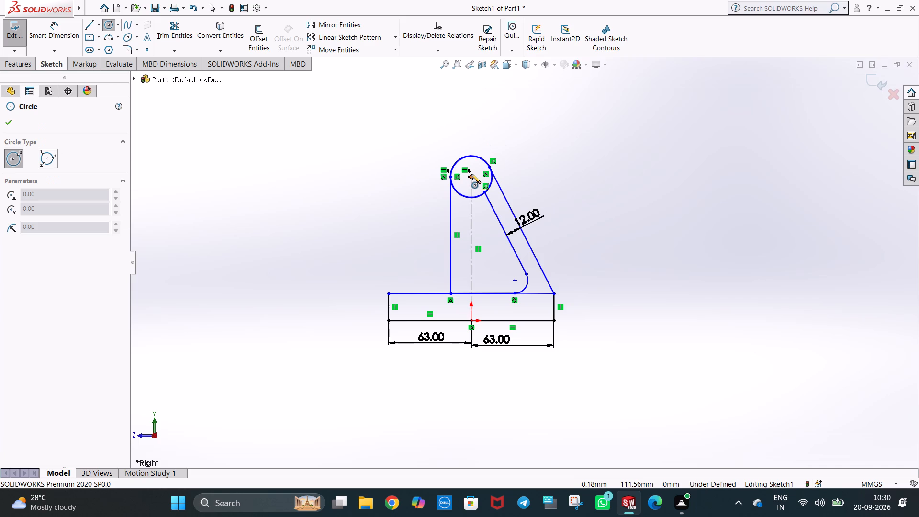
pyautogui.click(471, 176)
pyautogui.click(478, 180)
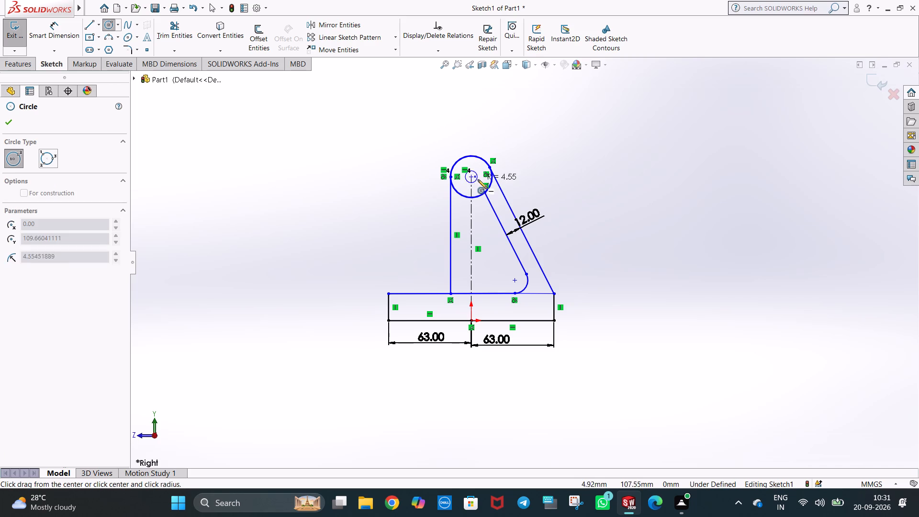
pyautogui.write('13')
pyautogui.press('Return')
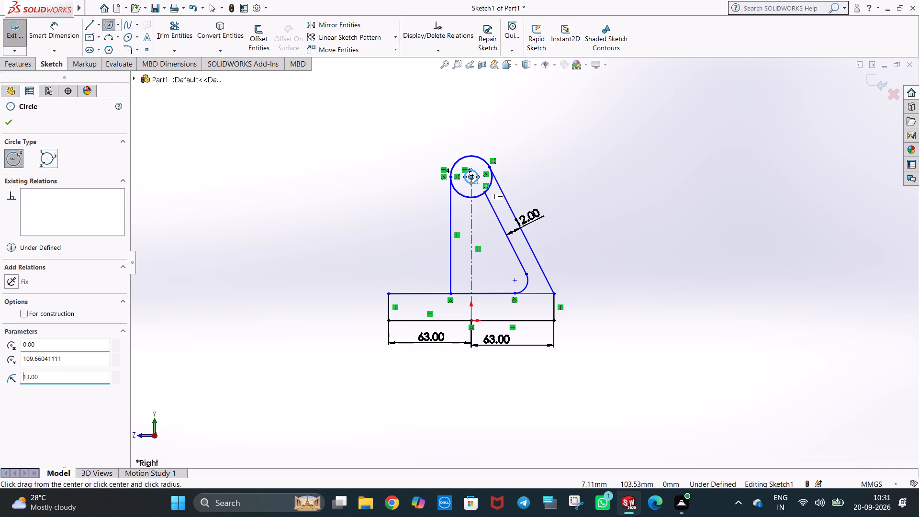
pyautogui.press('Escape')
pyautogui.press('Escape')
pyautogui.click(561, 207)
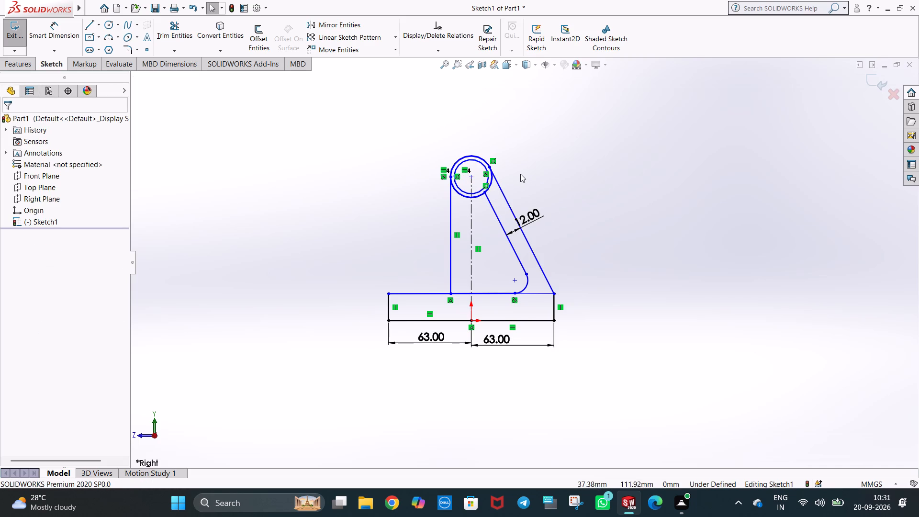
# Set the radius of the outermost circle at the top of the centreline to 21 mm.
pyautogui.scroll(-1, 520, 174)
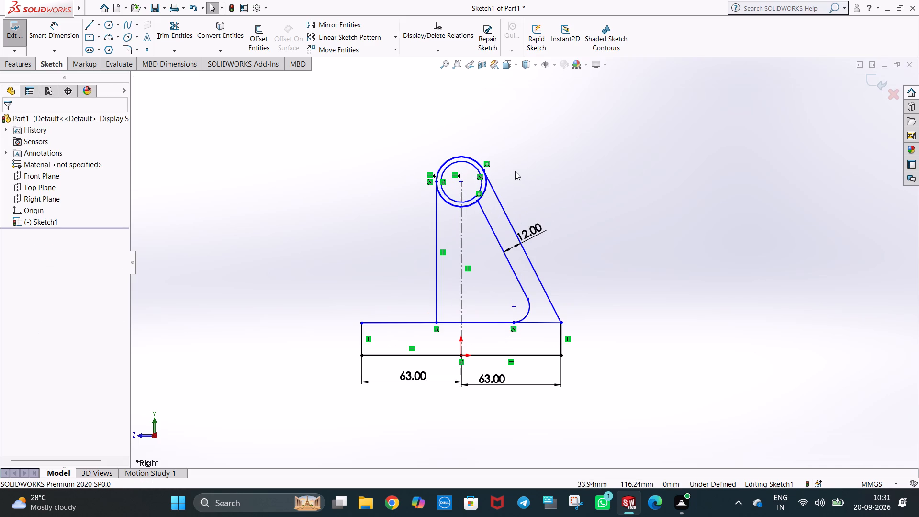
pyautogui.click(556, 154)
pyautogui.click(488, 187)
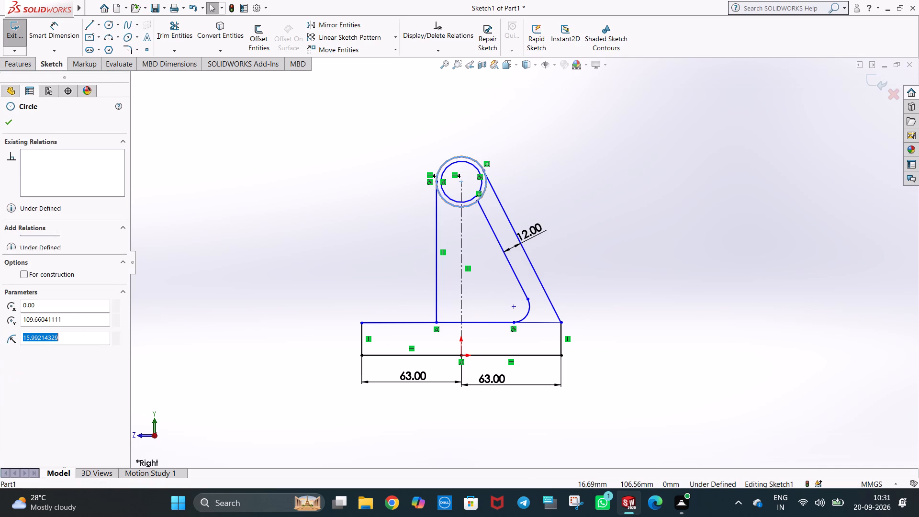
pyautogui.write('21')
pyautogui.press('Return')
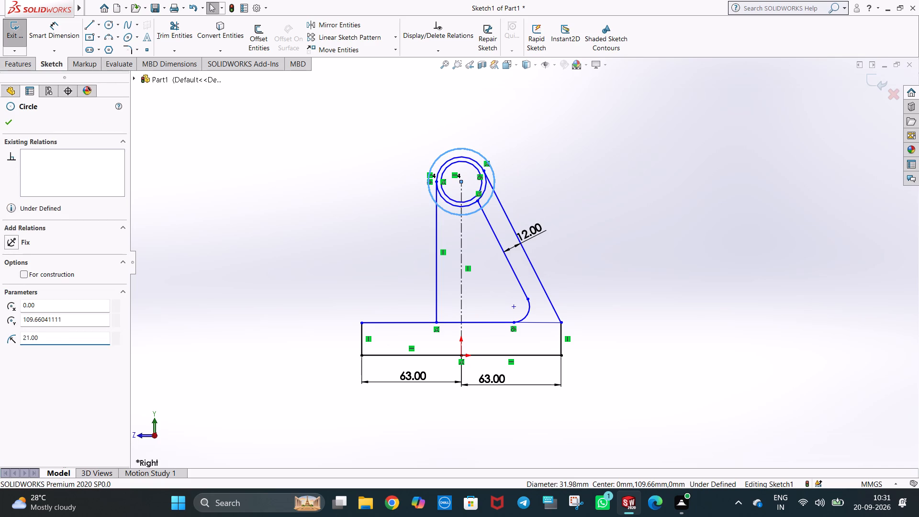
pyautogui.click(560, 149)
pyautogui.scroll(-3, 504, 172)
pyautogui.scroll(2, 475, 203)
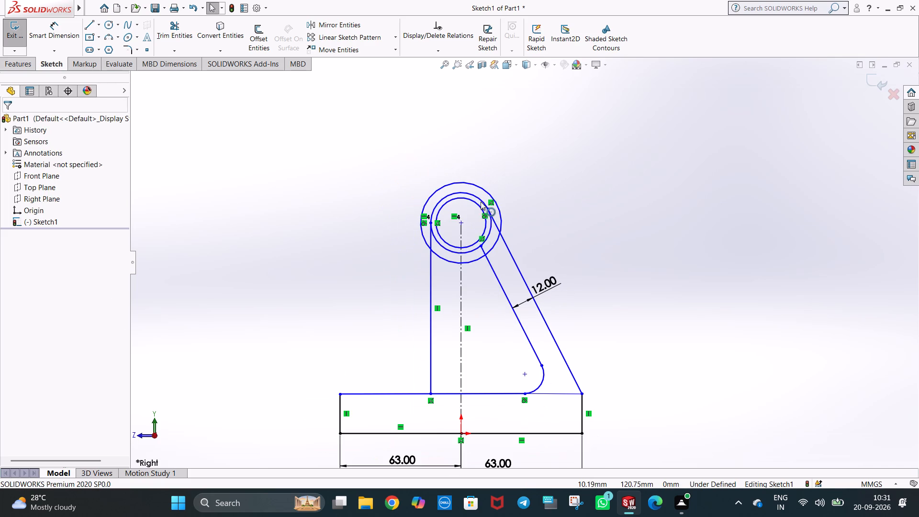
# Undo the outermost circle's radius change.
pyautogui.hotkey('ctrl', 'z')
# Delete the vertical upright line running from the outer circle down to the base.
pyautogui.scroll(-1, 515, 220)
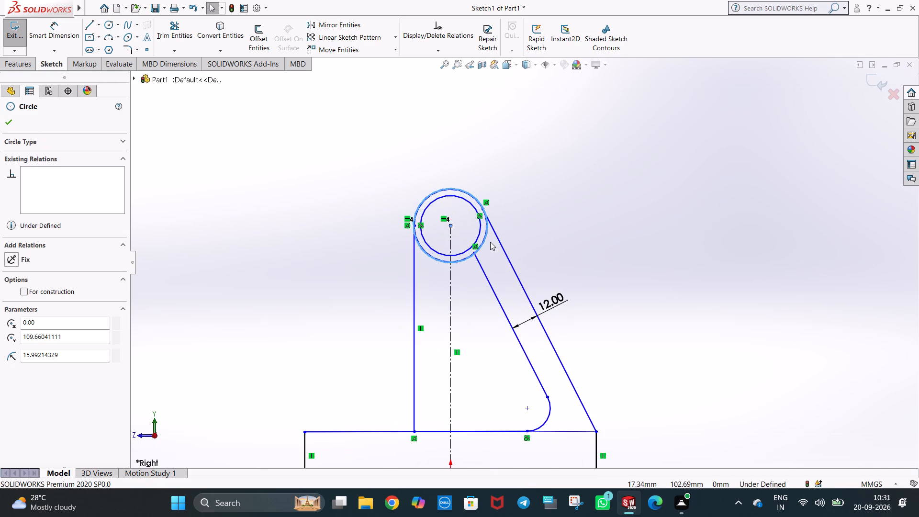
pyautogui.scroll(1, 490, 242)
pyautogui.scroll(-2, 463, 293)
pyautogui.click(422, 274)
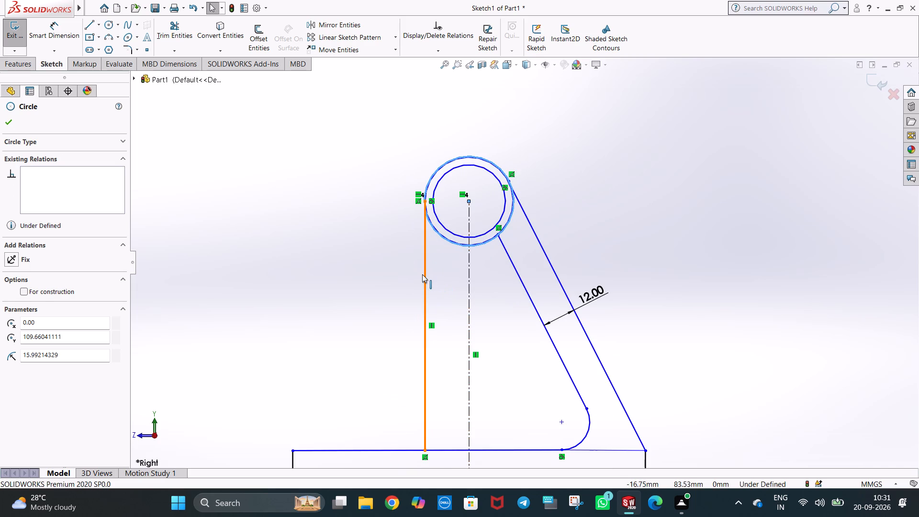
pyautogui.press('Delete')
pyautogui.scroll(1, 657, 222)
pyautogui.press('Escape')
pyautogui.press('Escape')
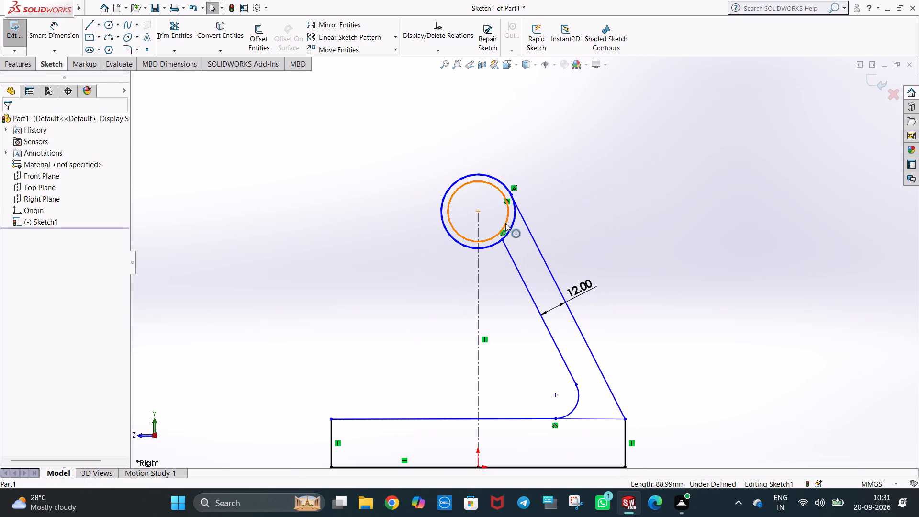
# Delete the larger of the two nearly overlapping outer circles at the top of the centreline.
pyautogui.click(484, 247)
pyautogui.press('Delete')
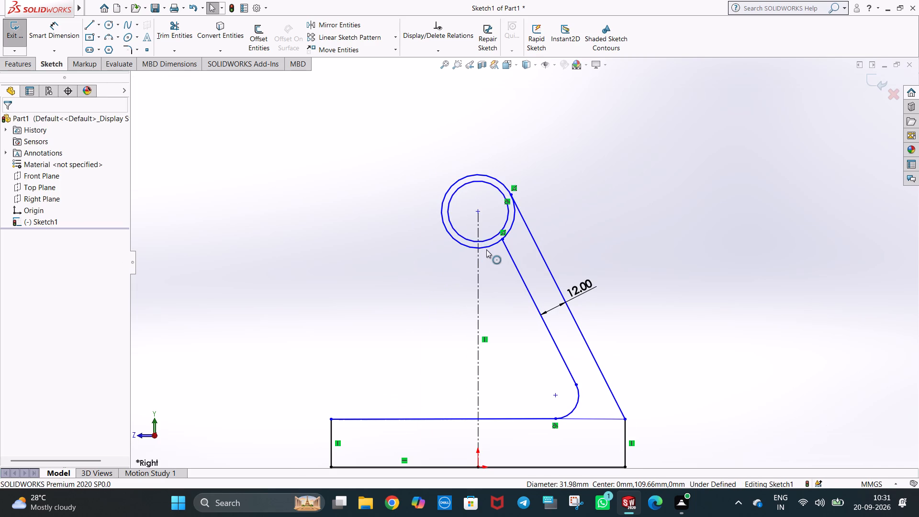
pyautogui.scroll(-2, 441, 159)
pyautogui.scroll(3, 546, 181)
pyautogui.click(518, 229)
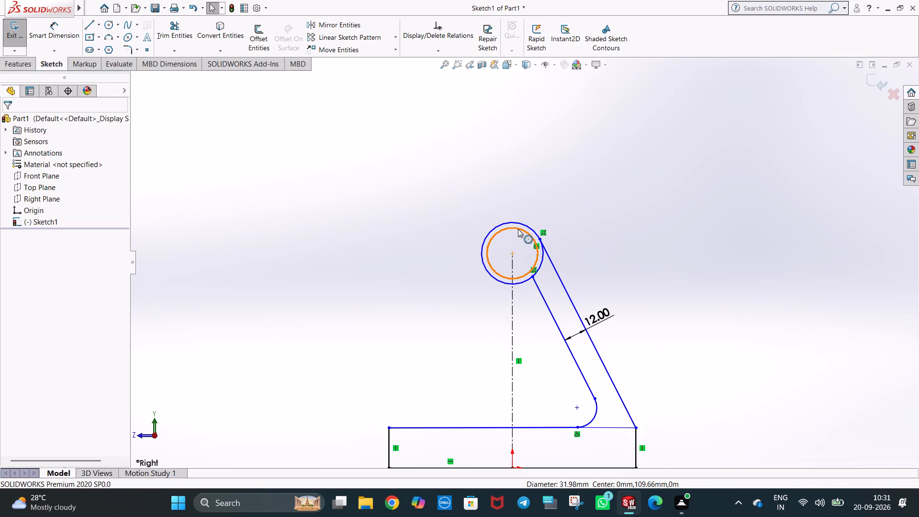
pyautogui.click(437, 212)
# Dimension the outer circle's diameter as 42 mm.
pyautogui.scroll(-1, 524, 293)
pyautogui.scroll(2, 524, 293)
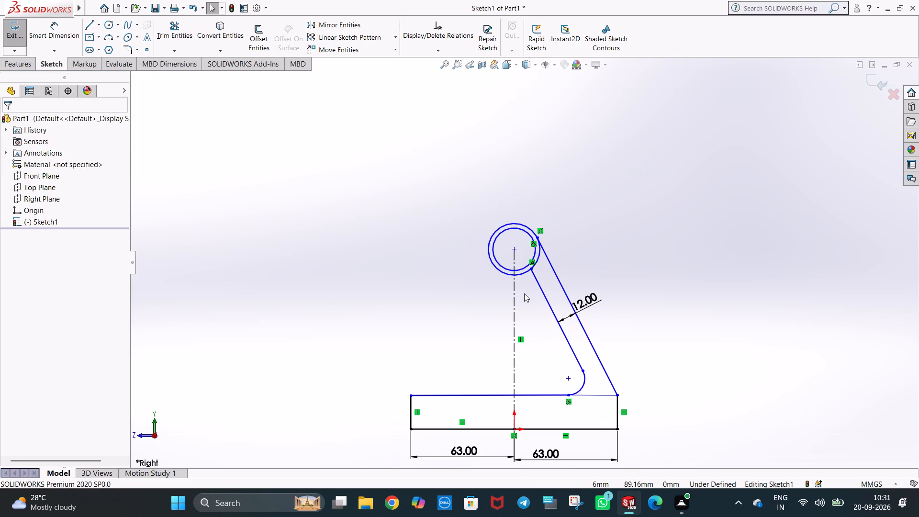
pyautogui.click(40, 22)
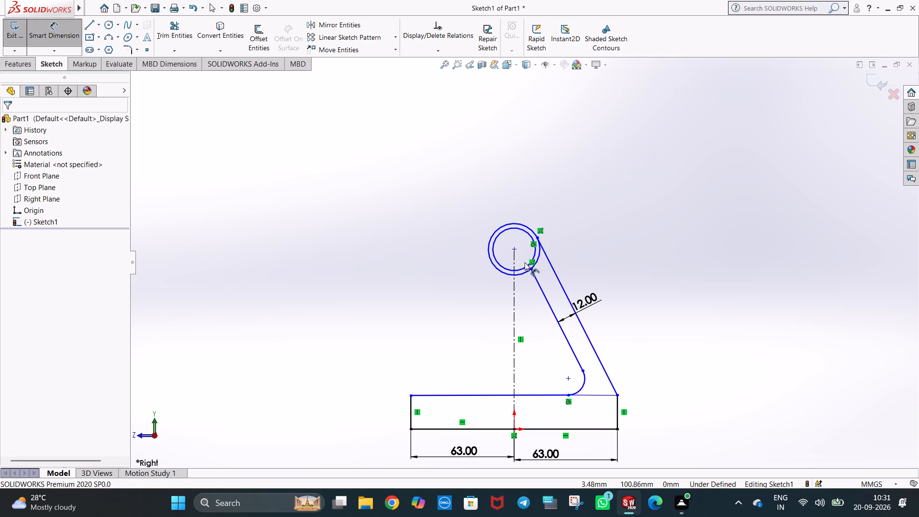
pyautogui.click(521, 272)
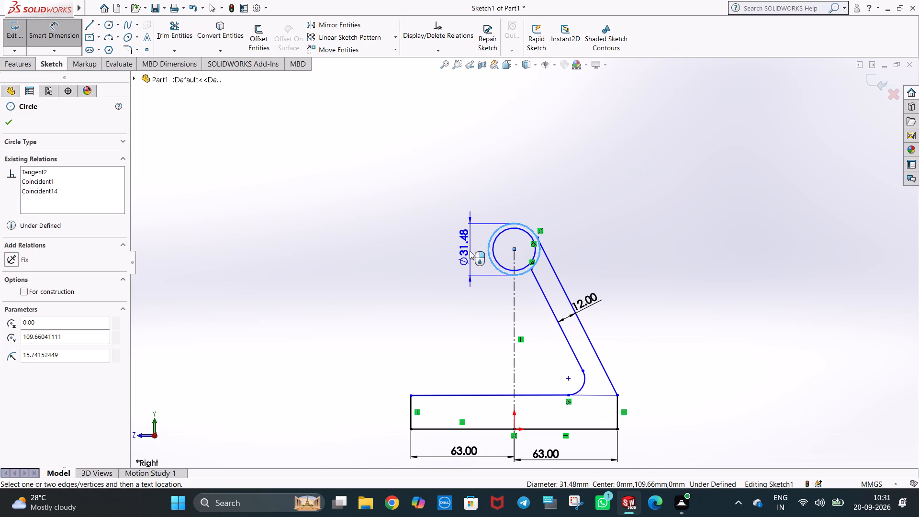
pyautogui.click(469, 252)
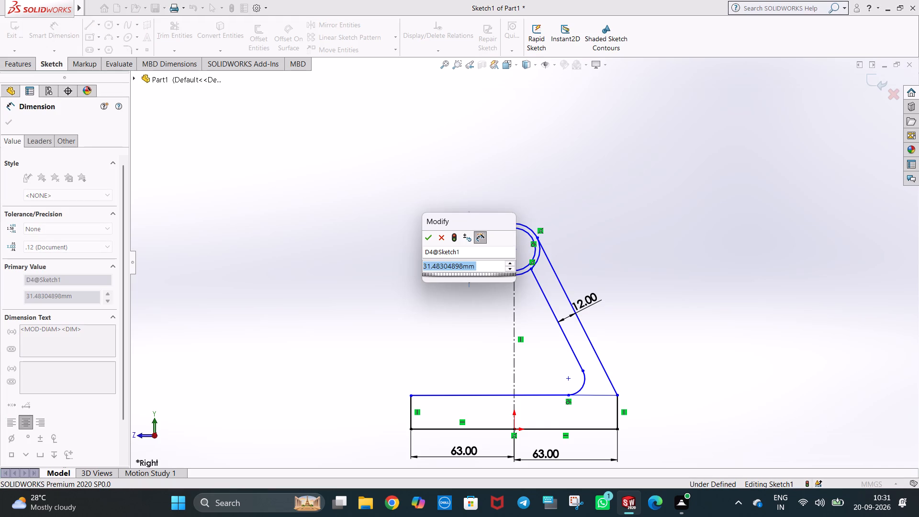
pyautogui.write('42')
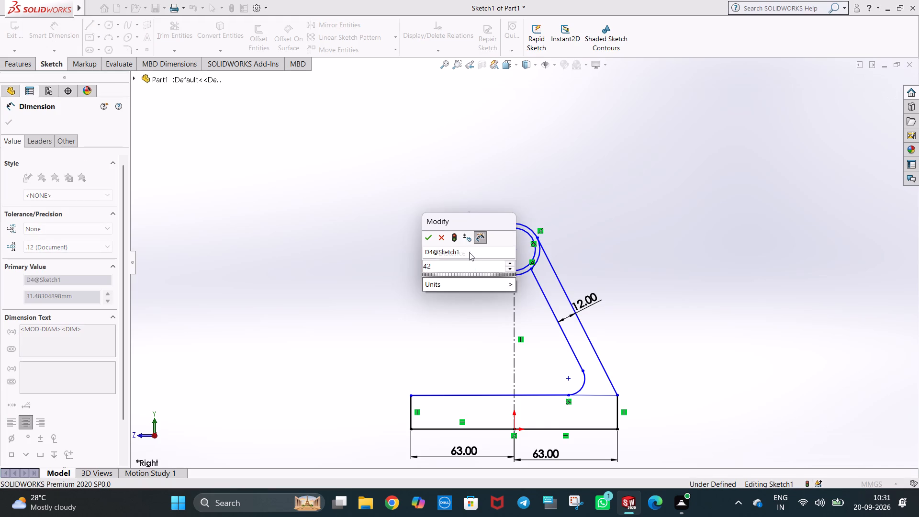
pyautogui.press('Return')
pyautogui.click(665, 164)
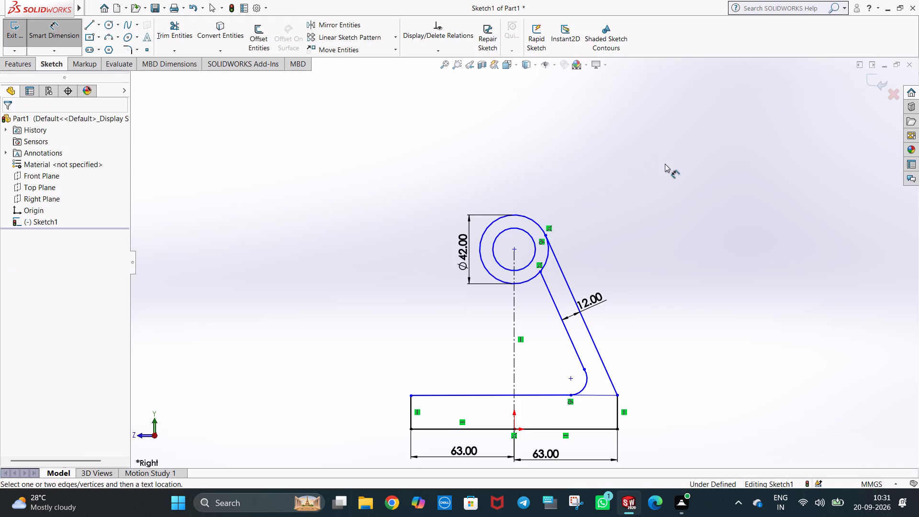
pyautogui.press('Escape')
# Dimension the inner circle's diameter, keeping its drawn value.
pyautogui.click(53, 27)
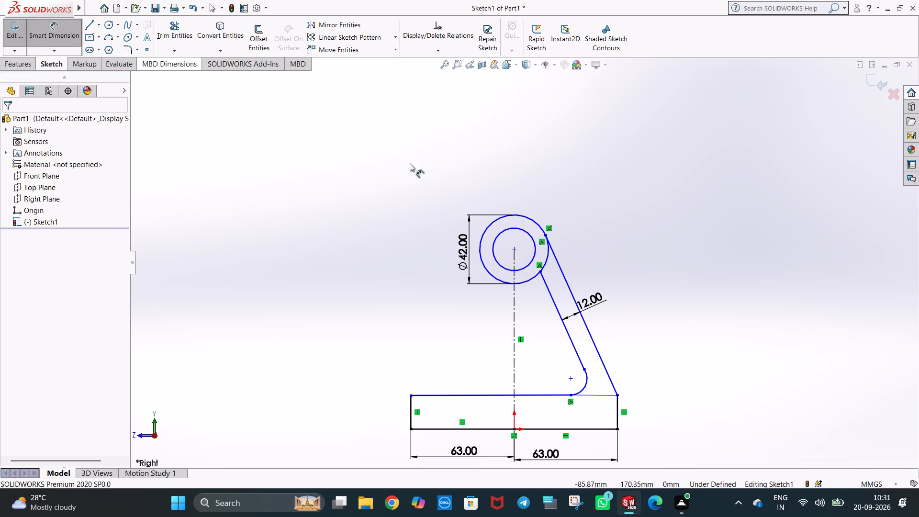
pyautogui.click(525, 231)
pyautogui.click(568, 222)
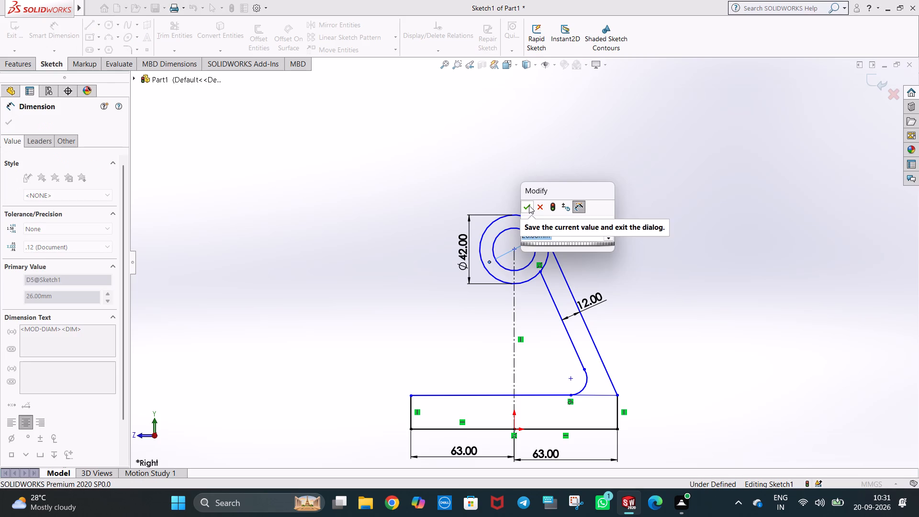
pyautogui.click(529, 205)
pyautogui.click(570, 167)
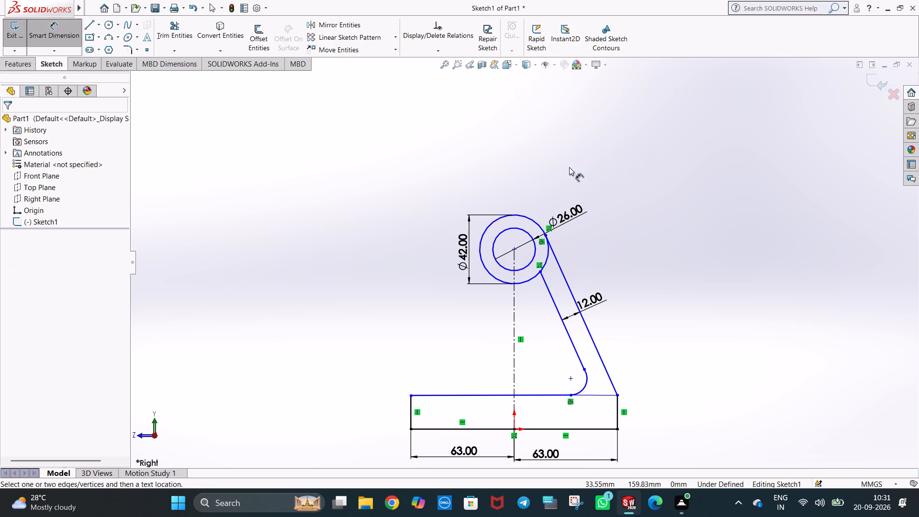
# Set the inner circle's diameter to 28 mm.
pyautogui.click(604, 195)
pyautogui.doubleClick(576, 209)
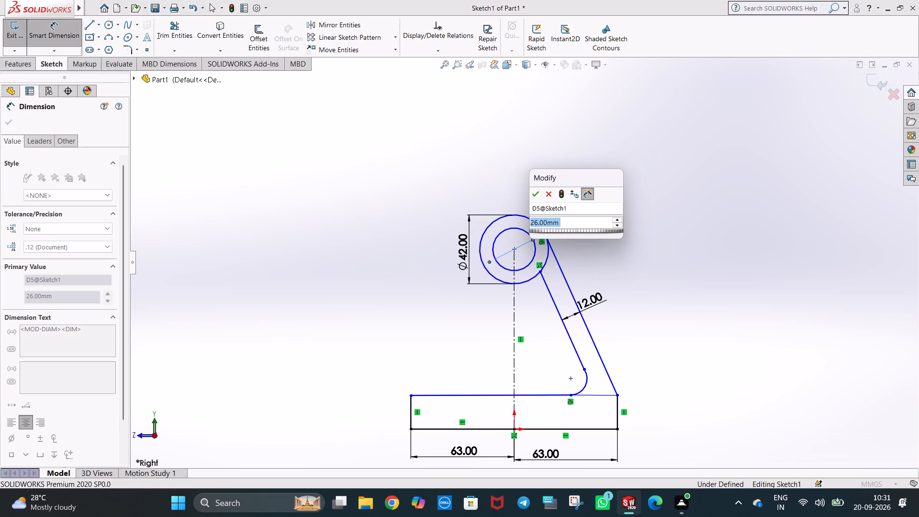
pyautogui.write('28')
pyautogui.press('Return')
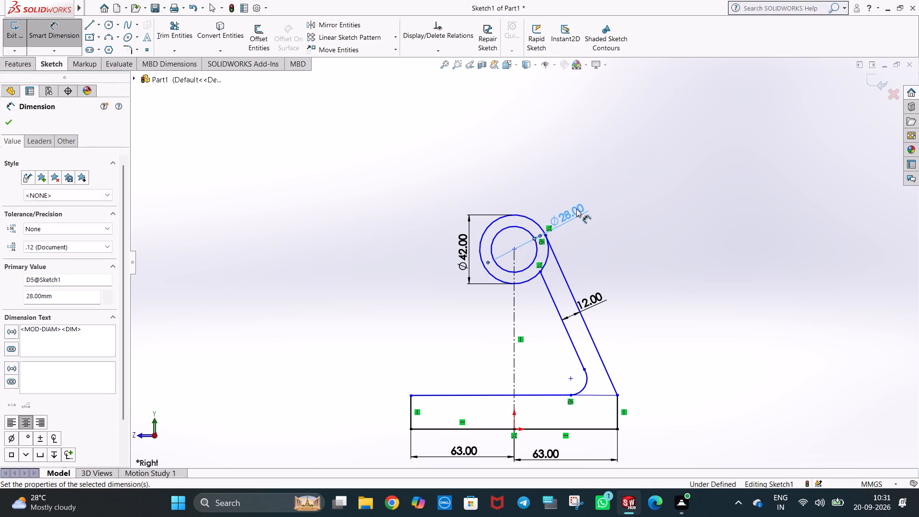
pyautogui.click(610, 169)
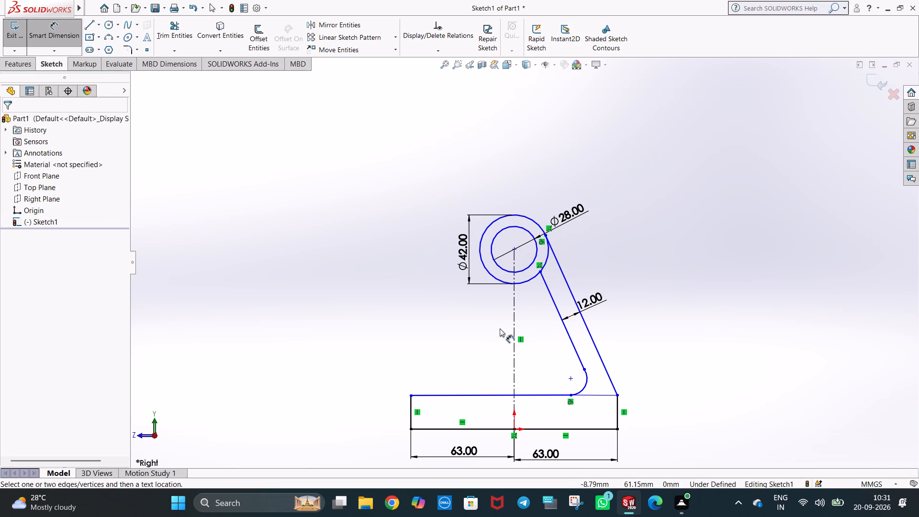
# Dimension the radius of the fillet arc between the slanted rib and the base as 8 mm.
pyautogui.scroll(1, 497, 420)
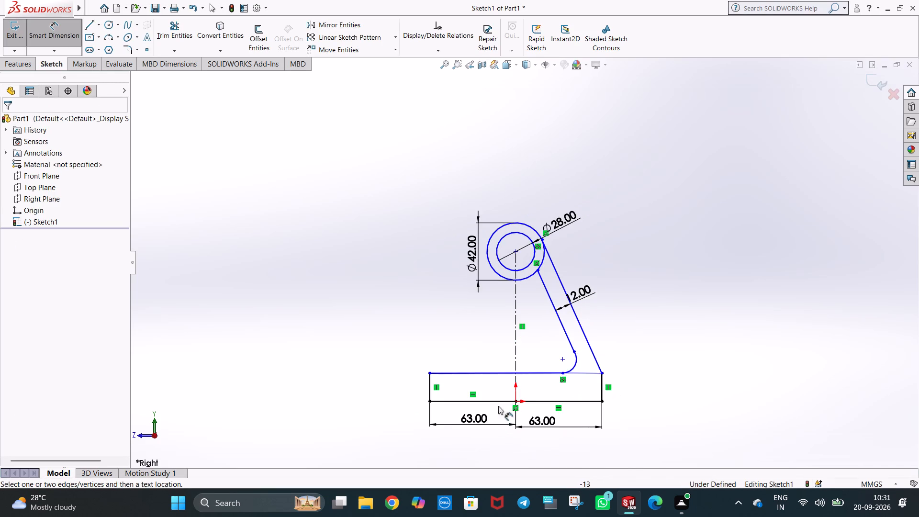
pyautogui.scroll(-1, 510, 384)
pyautogui.click(583, 360)
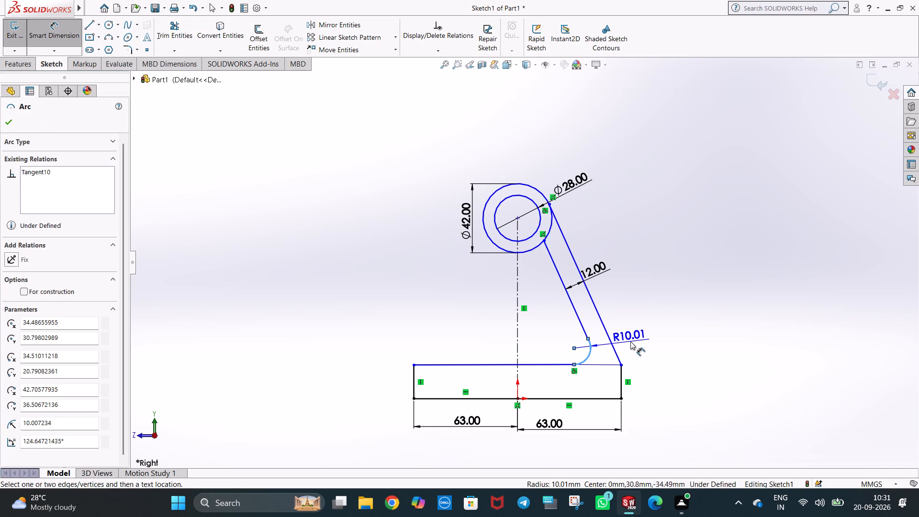
pyautogui.click(631, 341)
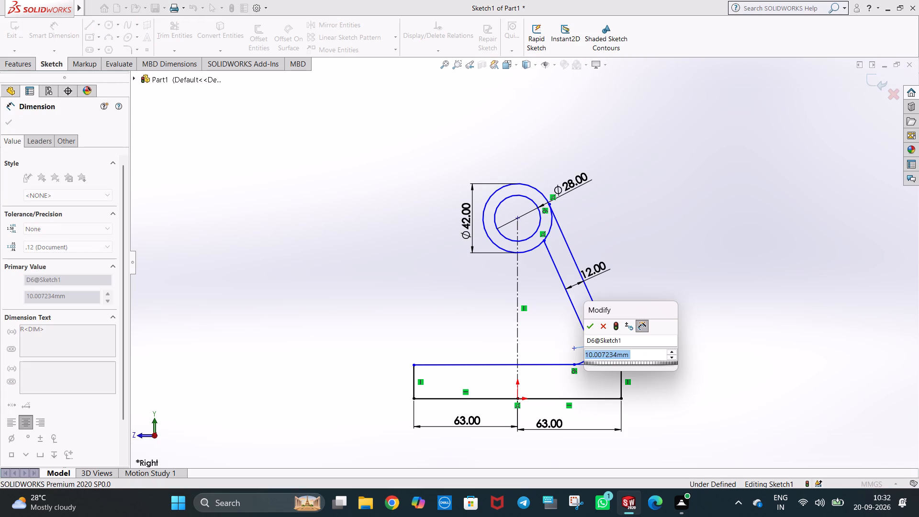
pyautogui.press('8')
pyautogui.press('Return')
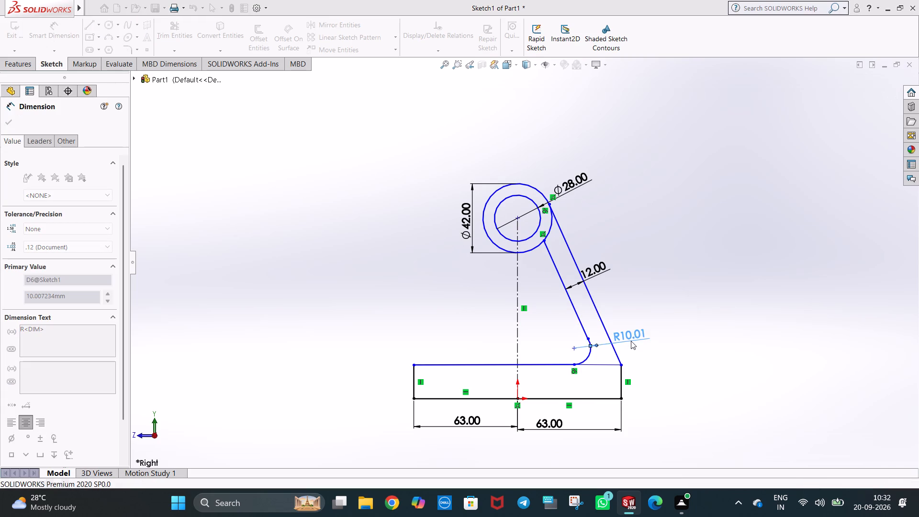
# Delete the short line joining the fillet arc's lower end to the base's upper right corner.
pyautogui.click(651, 269)
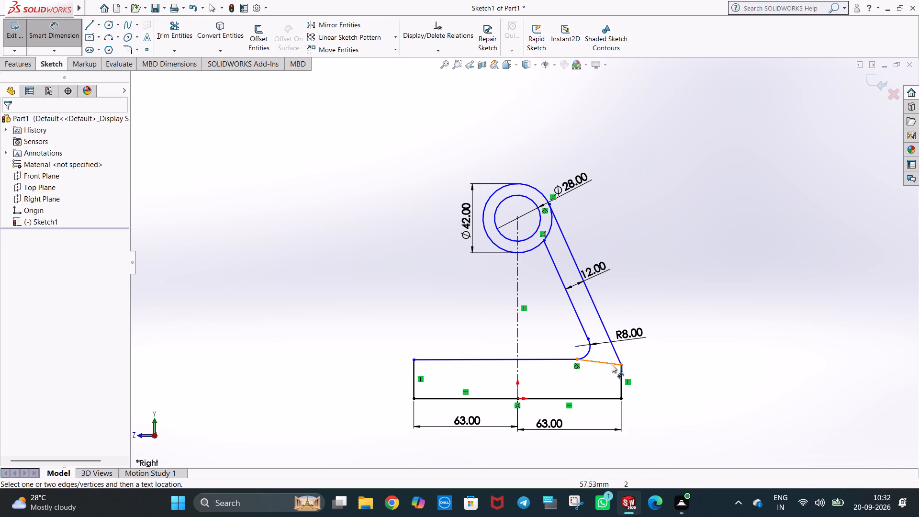
pyautogui.click(607, 365)
pyautogui.press('Delete')
pyautogui.click(650, 350)
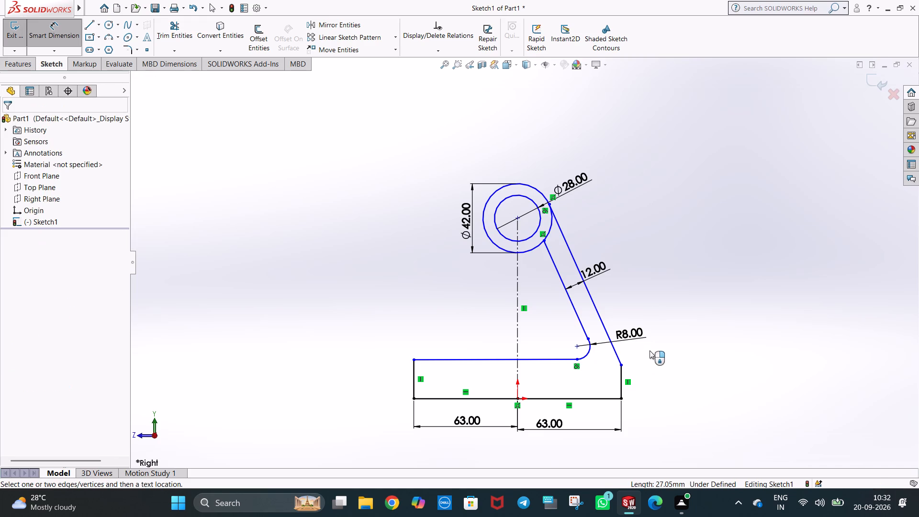
# Dimension the height of the base's left vertical edge as 18 mm.
pyautogui.click(603, 324)
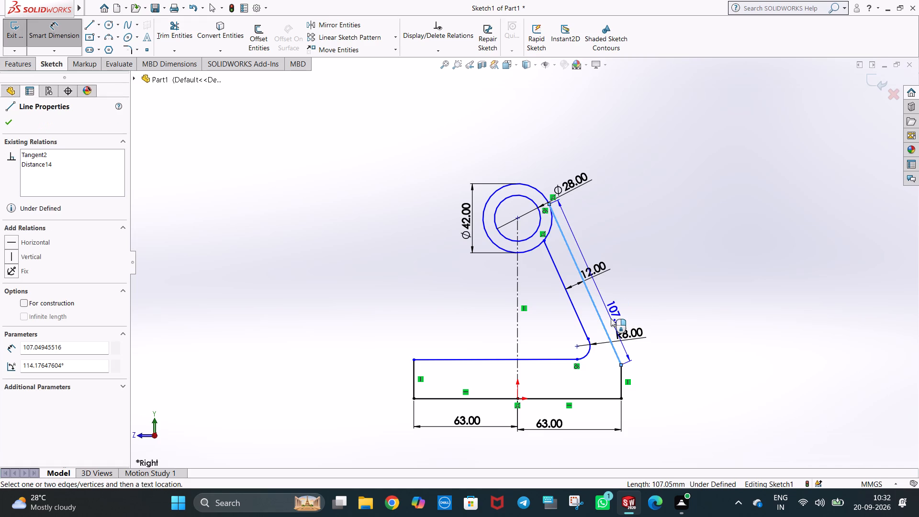
pyautogui.press('Escape')
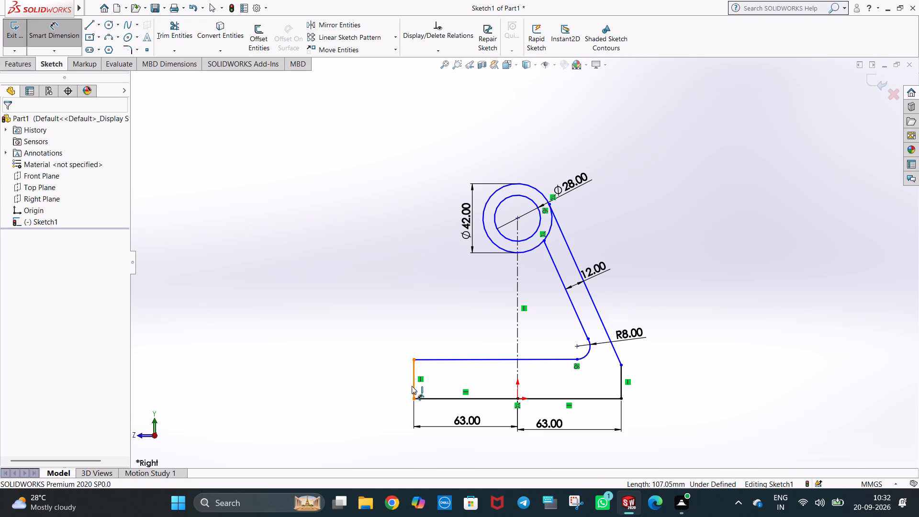
pyautogui.click(415, 378)
pyautogui.click(397, 379)
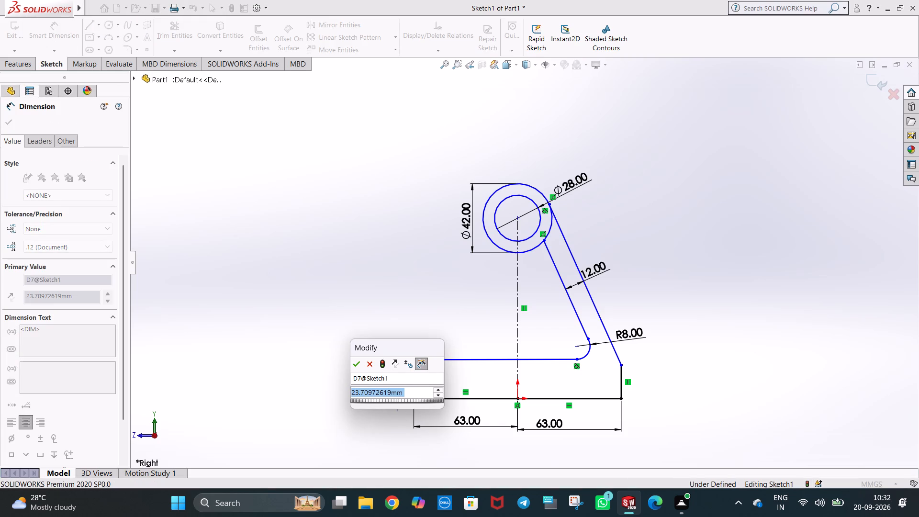
pyautogui.write('18')
pyautogui.press('Return')
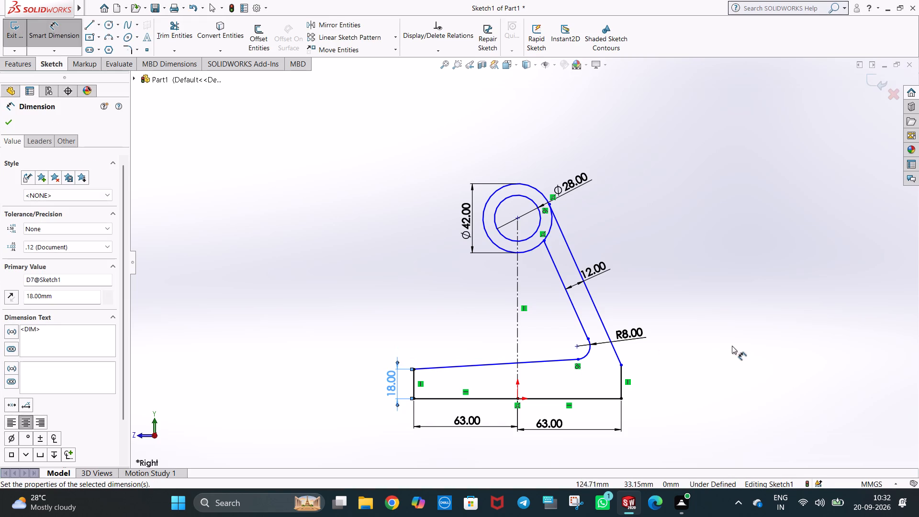
pyautogui.click(735, 347)
# Dimension the height of the base's right vertical edge as 18 mm.
pyautogui.click(620, 379)
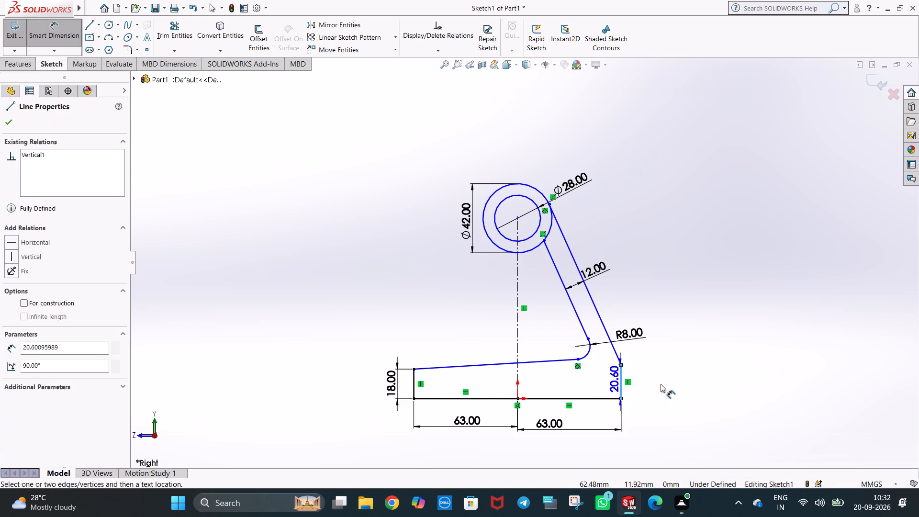
pyautogui.click(660, 381)
pyautogui.write('18')
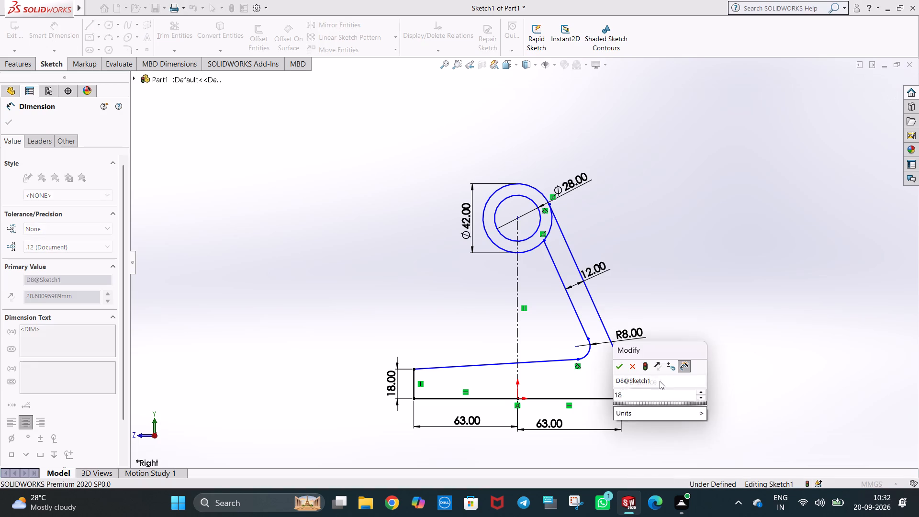
pyautogui.press('Return')
pyautogui.click(677, 304)
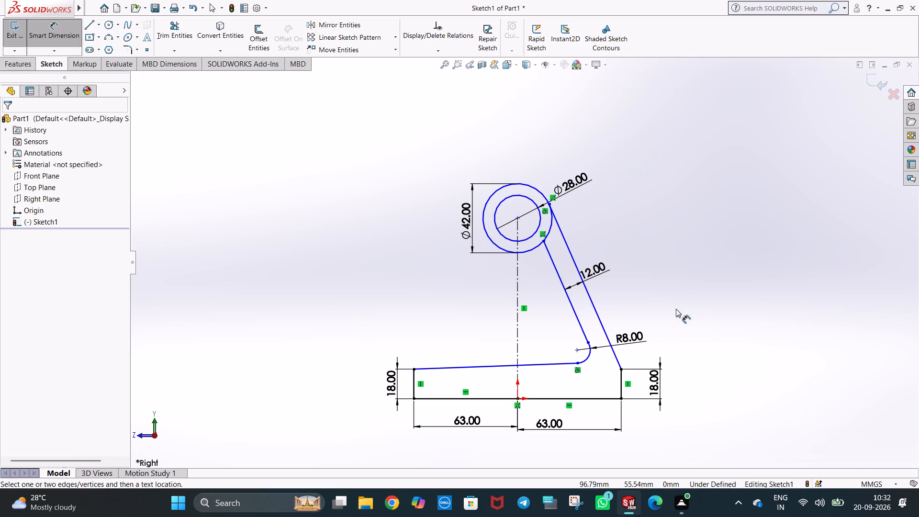
pyautogui.press('Escape')
# Draw a horizontal 126 mm line joining the upper ends of the base's two vertical edges.
pyautogui.scroll(-1, 651, 306)
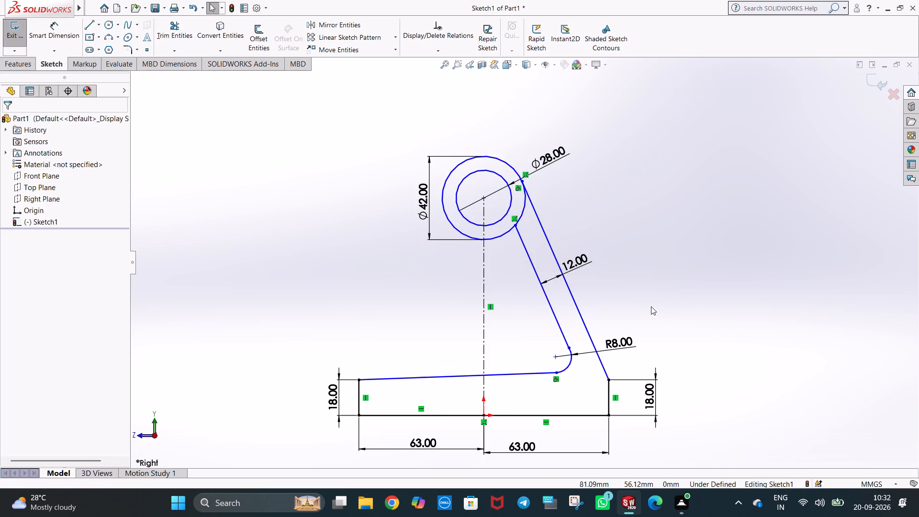
pyautogui.scroll(1, 651, 306)
pyautogui.press('Escape')
pyautogui.click(649, 290)
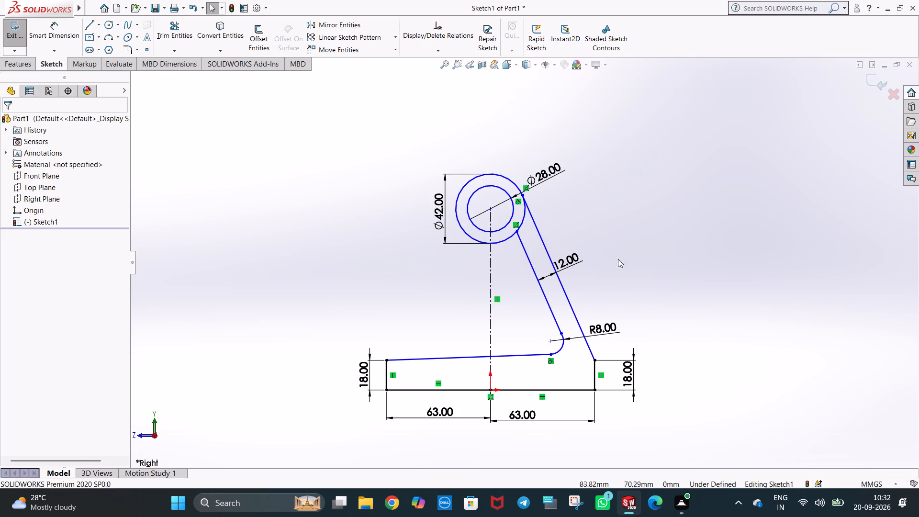
pyautogui.press('Escape')
pyautogui.click(88, 26)
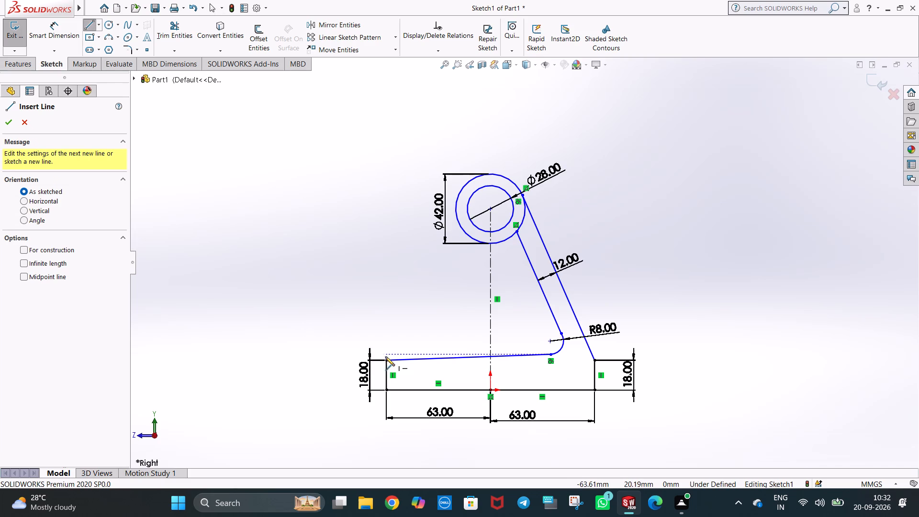
pyautogui.click(386, 360)
pyautogui.click(595, 360)
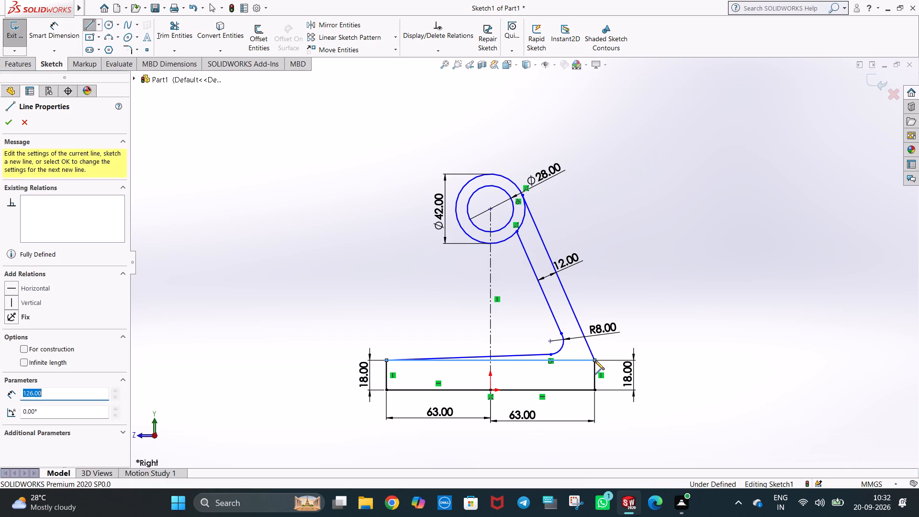
pyautogui.press('Escape')
pyautogui.press('Escape')
pyautogui.press('Escape')
pyautogui.click(650, 289)
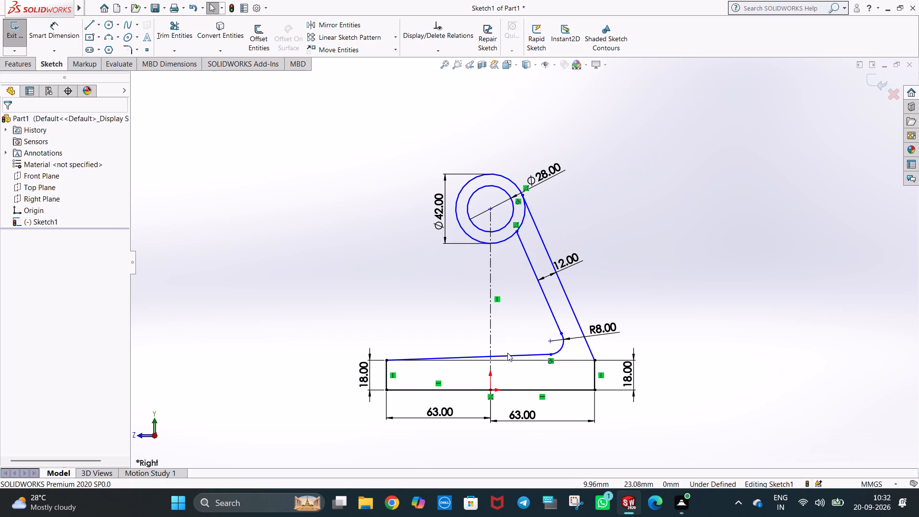
# Delete the old sloping top line of the base and the 8 mm fillet arc attached to it.
pyautogui.click(508, 354)
pyautogui.press('Delete')
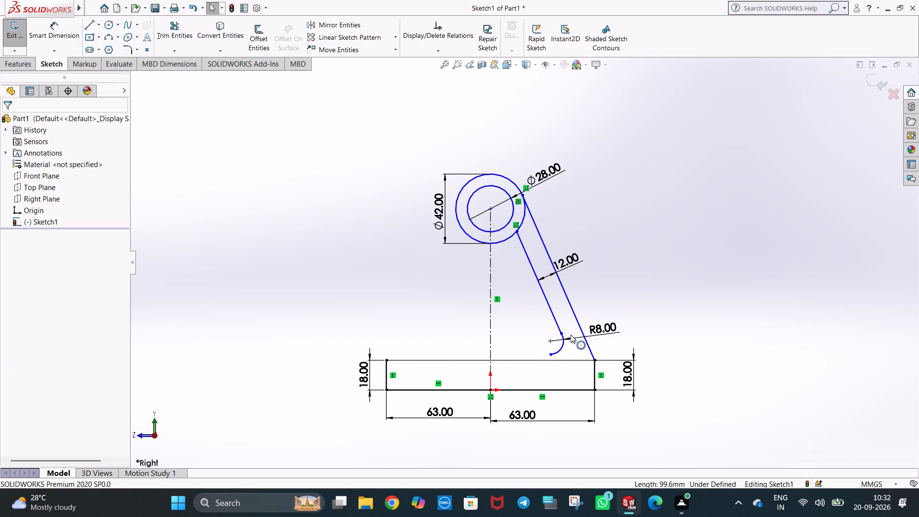
pyautogui.click(638, 274)
pyautogui.click(558, 351)
pyautogui.press('Delete')
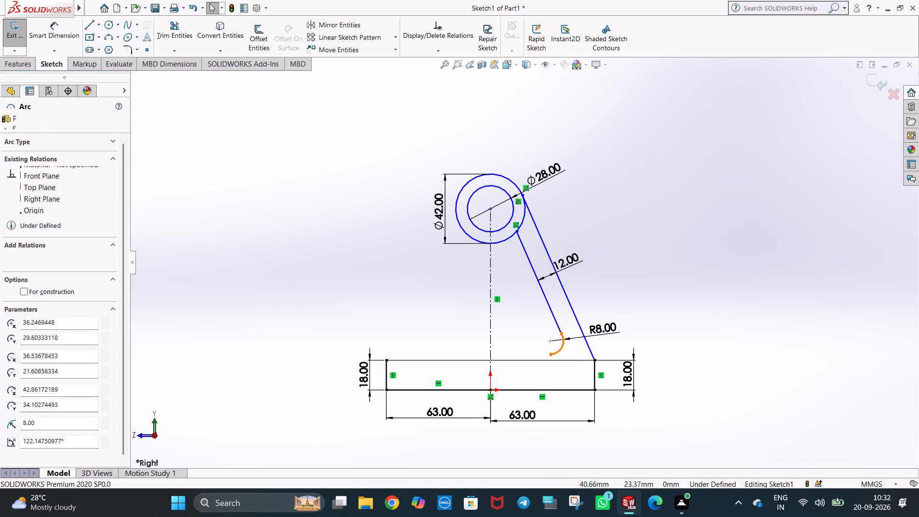
pyautogui.click(404, 250)
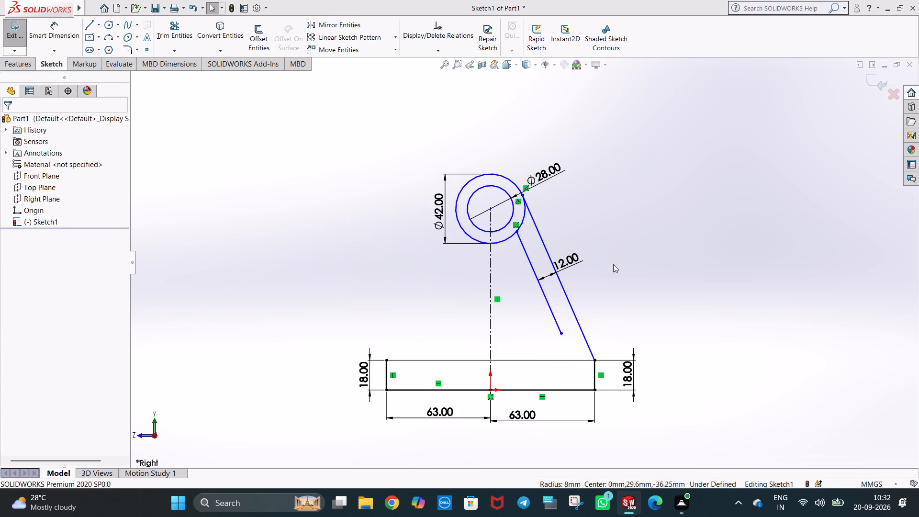
pyautogui.click(646, 268)
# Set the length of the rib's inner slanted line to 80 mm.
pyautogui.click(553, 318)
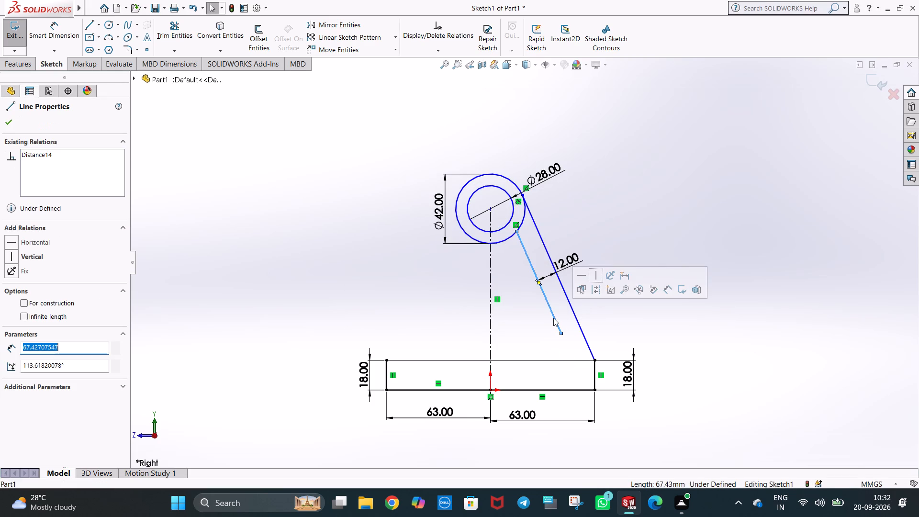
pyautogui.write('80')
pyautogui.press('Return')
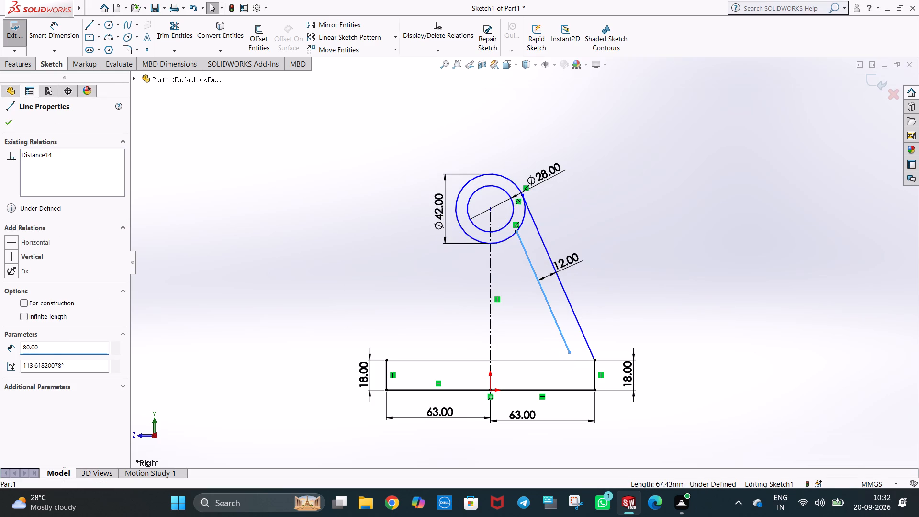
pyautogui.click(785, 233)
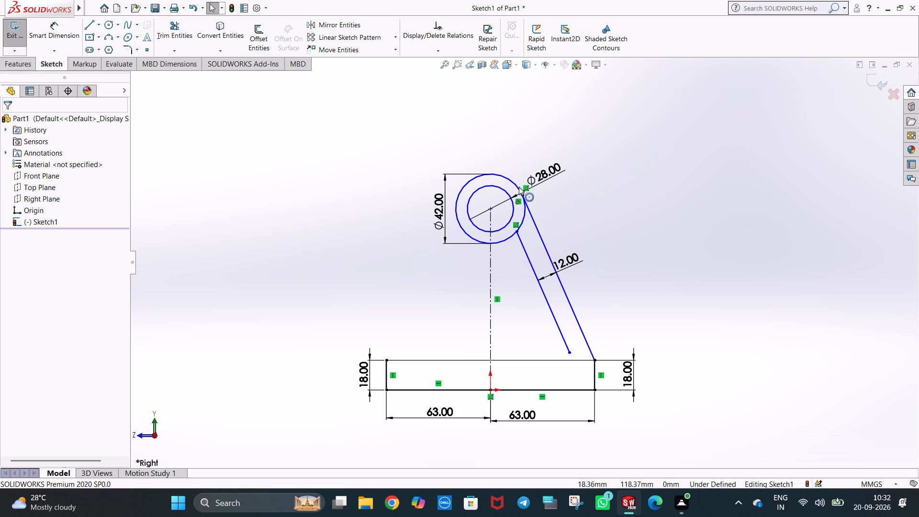
# Draw a vertical line about 92 mm long from the outer circle's left quadrant down to the base's top line.
pyautogui.click(91, 27)
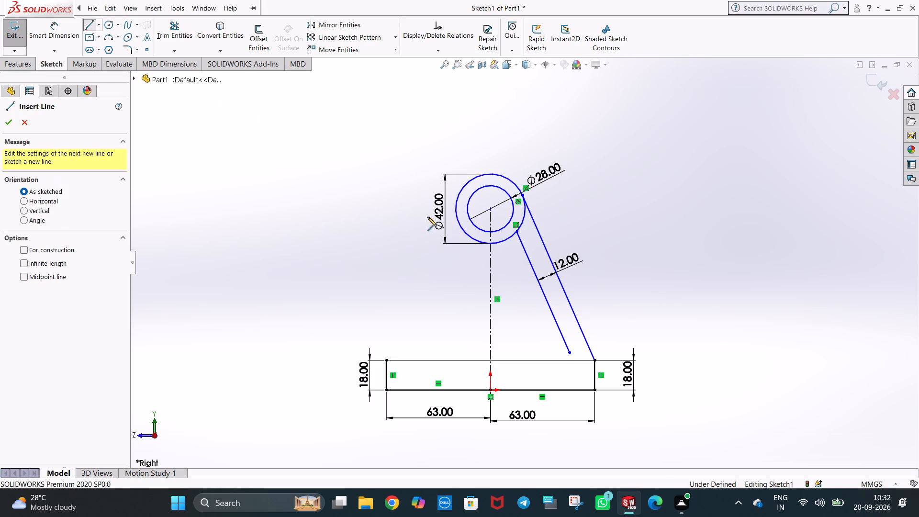
pyautogui.click(456, 209)
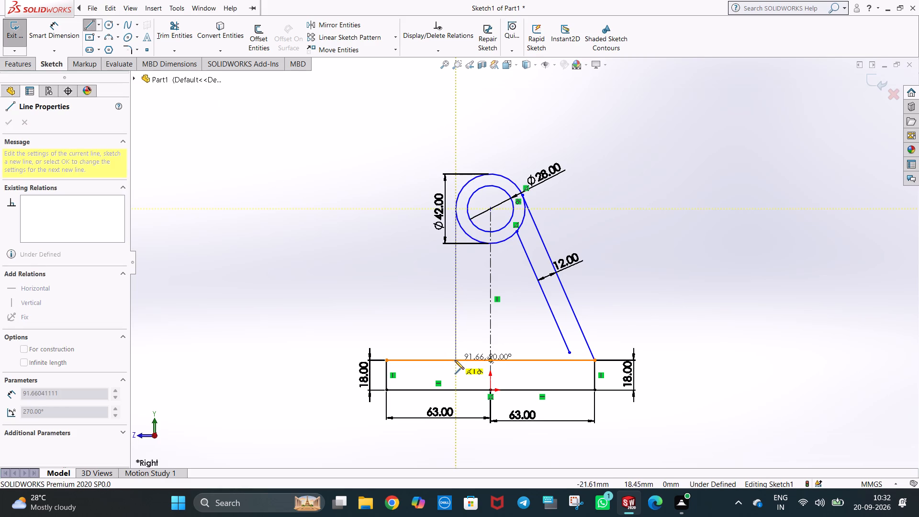
pyautogui.click(455, 360)
pyautogui.press('Escape')
pyautogui.press('Escape')
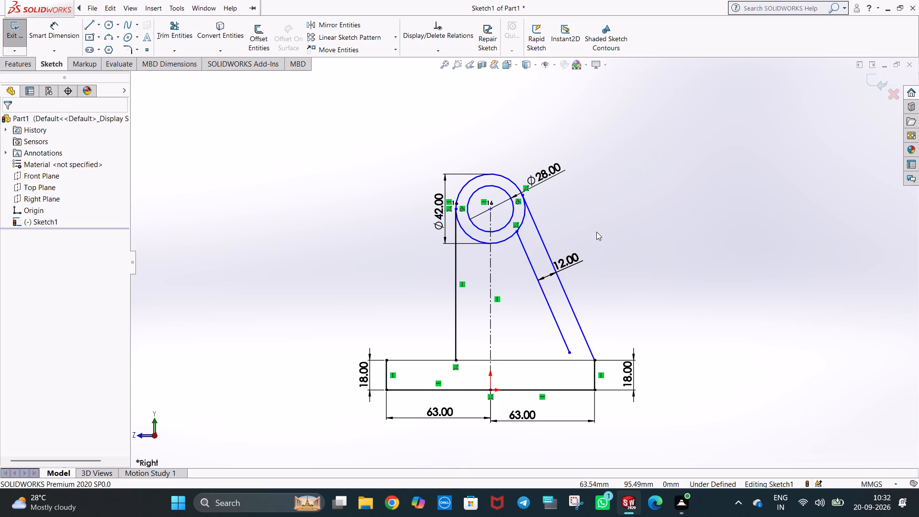
pyautogui.click(596, 232)
# Set the length of the rib's inner slanted line to 85 mm.
pyautogui.scroll(1, 587, 325)
pyautogui.scroll(-2, 587, 325)
pyautogui.click(586, 280)
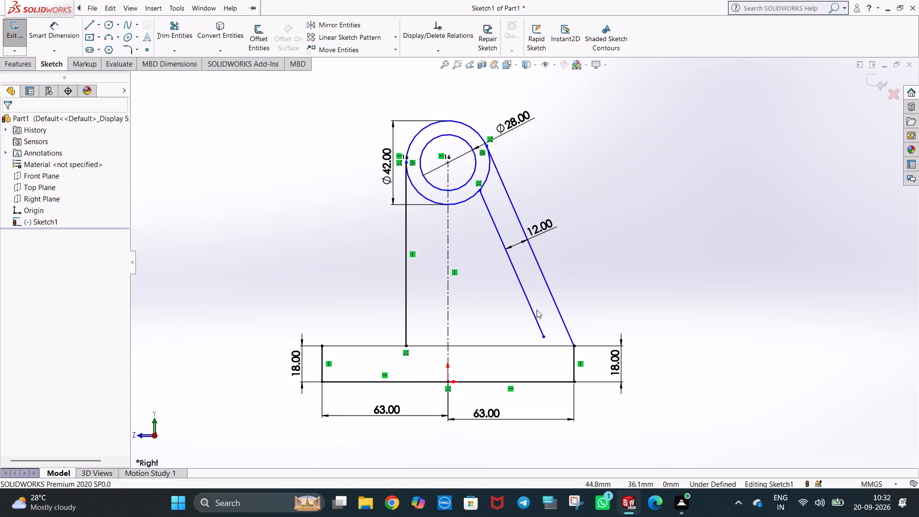
pyautogui.click(534, 313)
pyautogui.write('85')
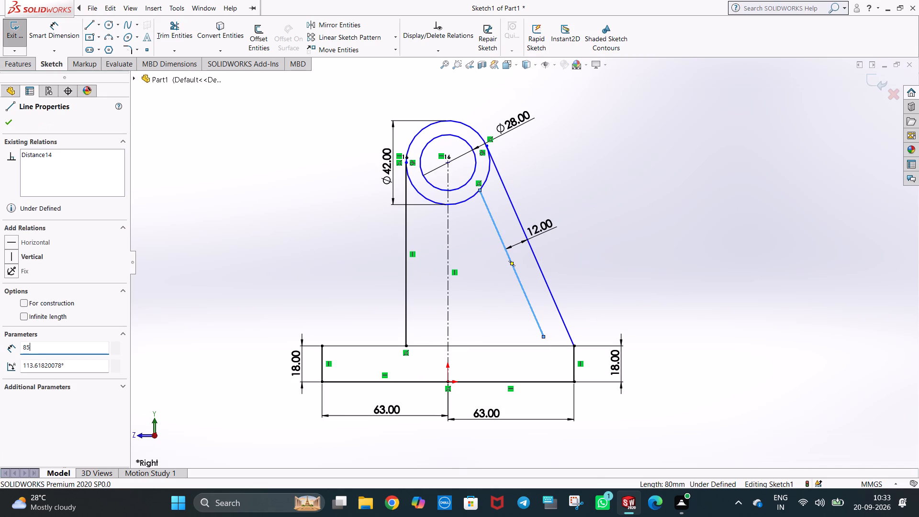
pyautogui.press('Return')
pyautogui.press('Escape')
pyautogui.click(601, 289)
pyautogui.press('Escape')
# Examine closely where the new vertical line meets the outer circle.
pyautogui.scroll(1, 618, 335)
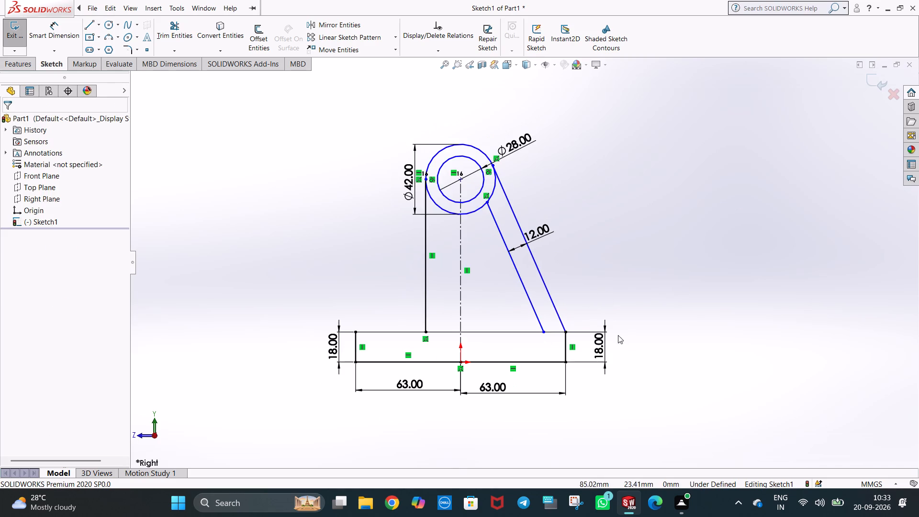
pyautogui.scroll(-1, 580, 384)
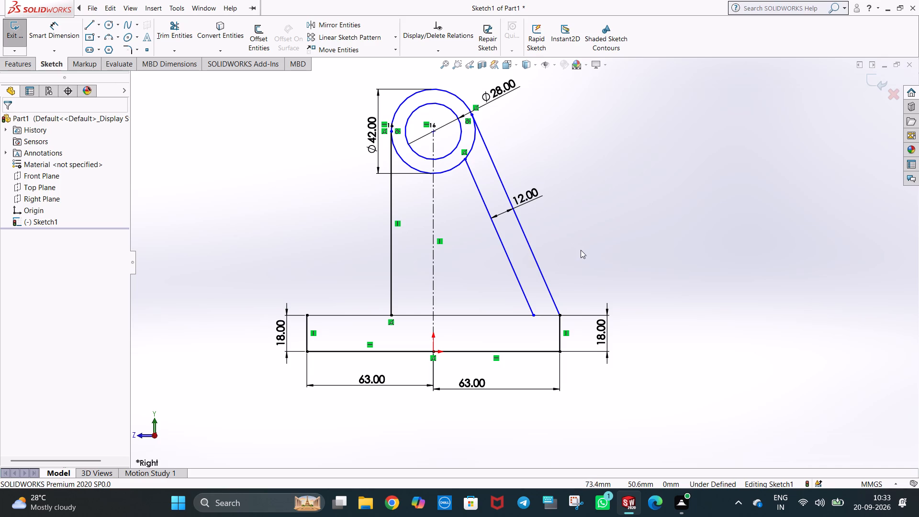
pyautogui.click(347, 194)
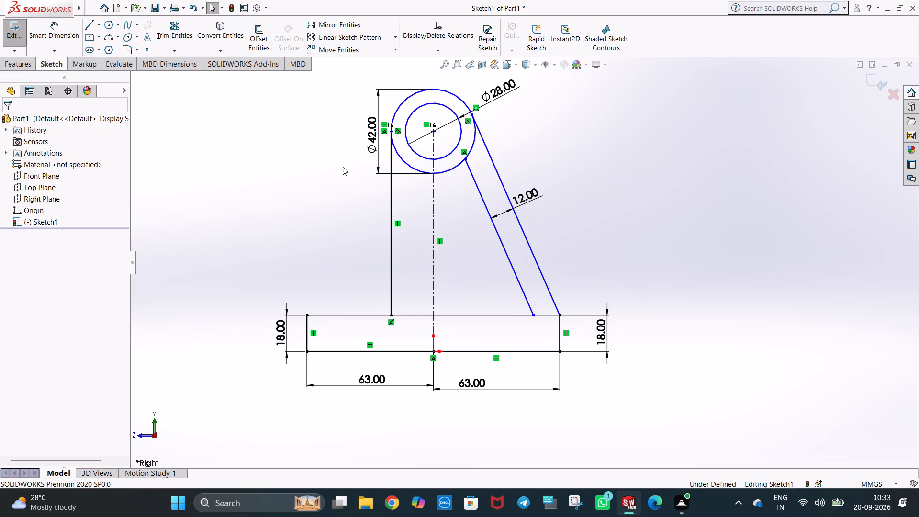
pyautogui.scroll(-7, 395, 128)
pyautogui.scroll(-4, 437, 188)
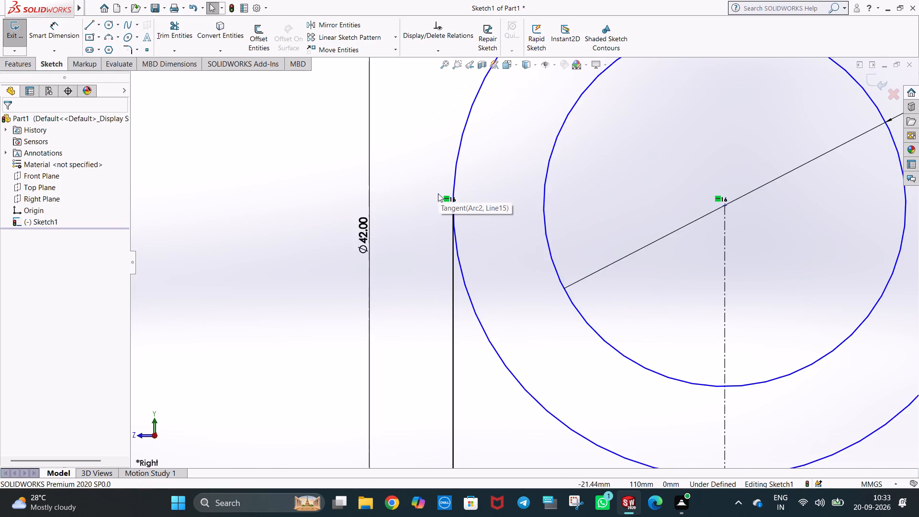
pyautogui.scroll(-5, 448, 211)
pyautogui.scroll(6, 509, 217)
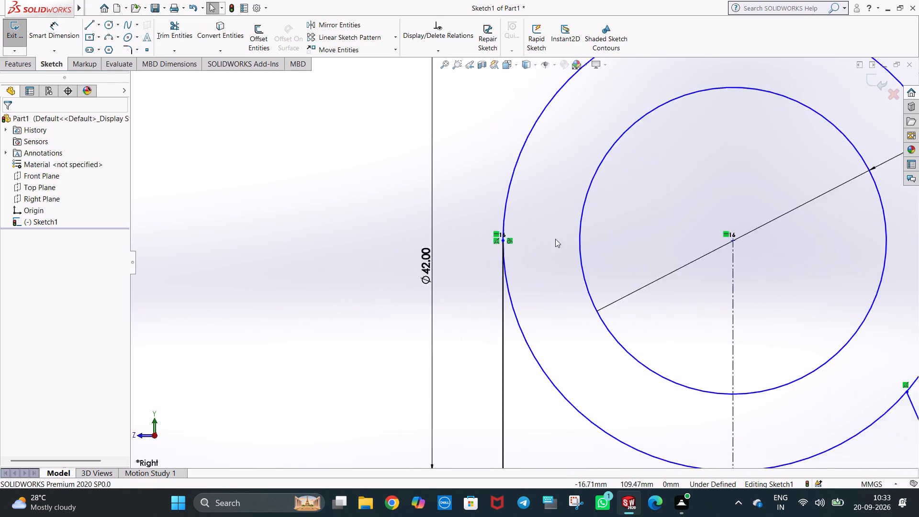
pyautogui.scroll(13, 555, 239)
pyautogui.scroll(3, 583, 382)
pyautogui.scroll(-3, 583, 381)
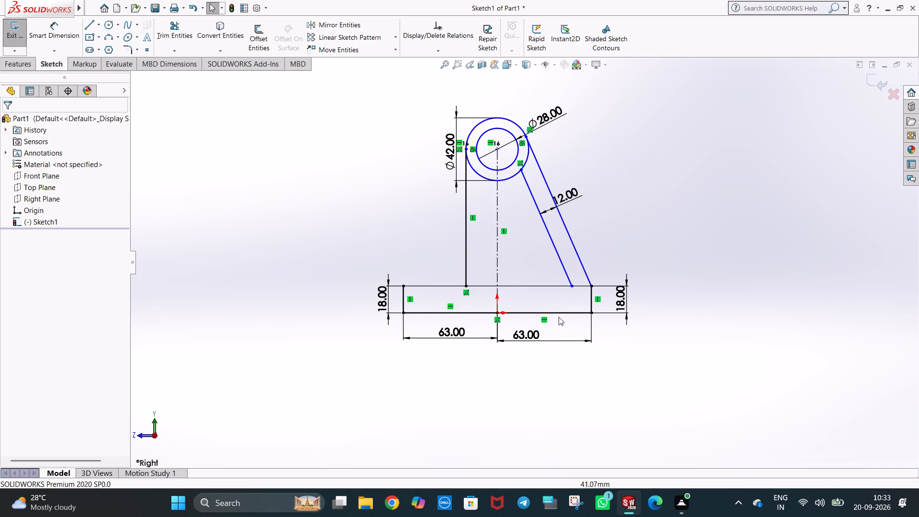
# Draw a circle of 8 mm radius just above the base, between the vertical centerline and the rib's inner slanted line.
pyautogui.click(107, 27)
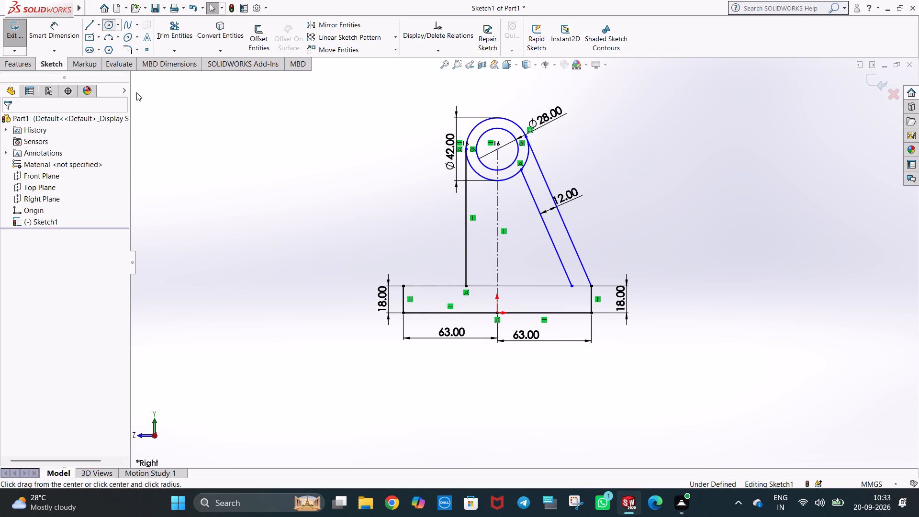
pyautogui.click(531, 261)
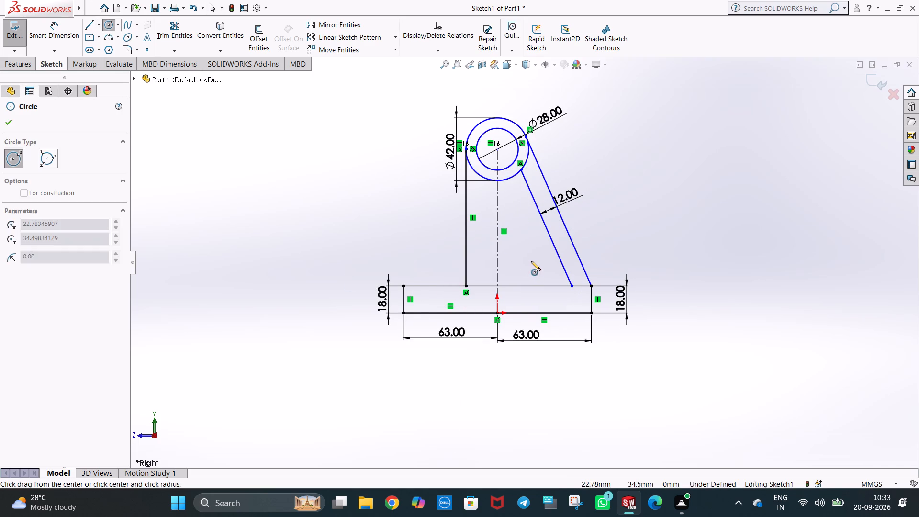
pyautogui.click(542, 270)
pyautogui.write('8\\')
pyautogui.press('Return')
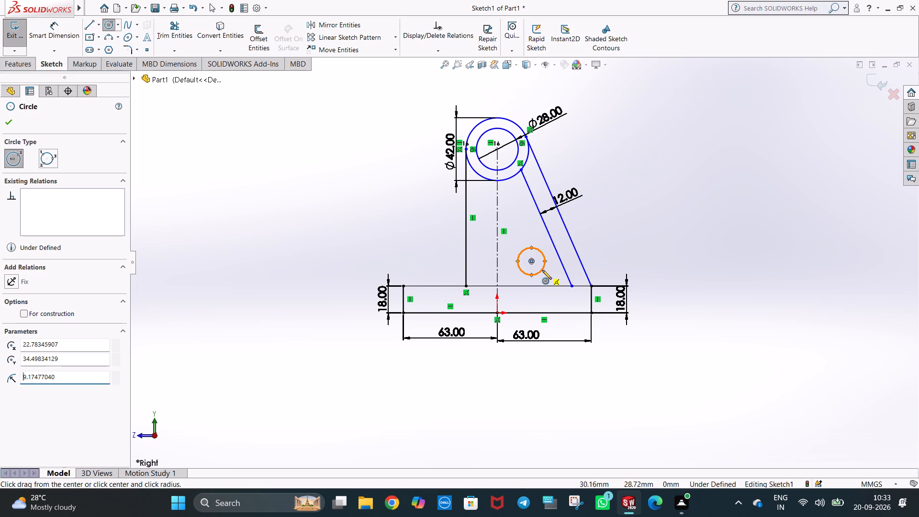
pyautogui.press('Right')
pyautogui.press('Right')
pyautogui.press('Right')
pyautogui.press('Right')
pyautogui.press('Right')
pyautogui.press('Right')
pyautogui.press('Right')
pyautogui.press('Right')
pyautogui.press('Right')
pyautogui.press('Right')
pyautogui.press('BackSpace')
pyautogui.press('BackSpace')
pyautogui.press('BackSpace')
pyautogui.press('BackSpace')
pyautogui.press('BackSpace')
pyautogui.press('BackSpace')
pyautogui.press('BackSpace')
pyautogui.press('BackSpace')
pyautogui.press('BackSpace')
pyautogui.press('BackSpace')
pyautogui.press('8')
pyautogui.press('Return')
pyautogui.press('Escape')
pyautogui.press('Escape')
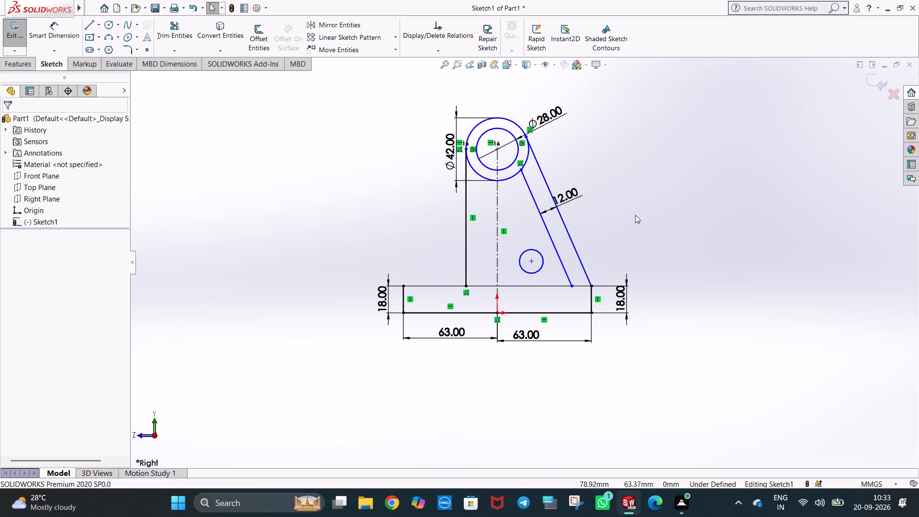
pyautogui.click(637, 215)
# Copy the 8 mm radius circle closer to the corner between the rib's inner line and the base, and delete the original.
pyautogui.scroll(-2, 553, 289)
pyautogui.keyDown('ctrl'); pyautogui.moveTo(529, 259); pyautogui.dragTo(560, 274); pyautogui.keyUp('ctrl')
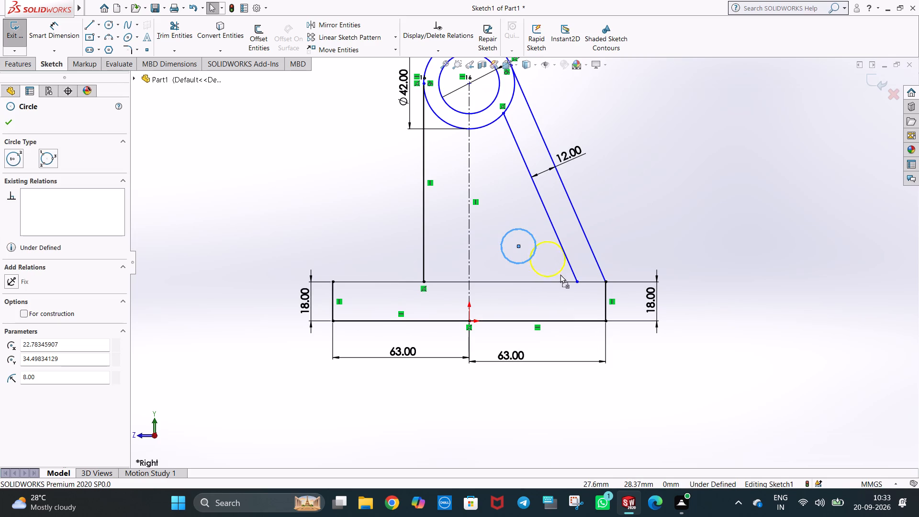
pyautogui.keyDown('ctrl'); pyautogui.moveTo(560, 274); pyautogui.dragTo(558, 275); pyautogui.keyUp('ctrl')
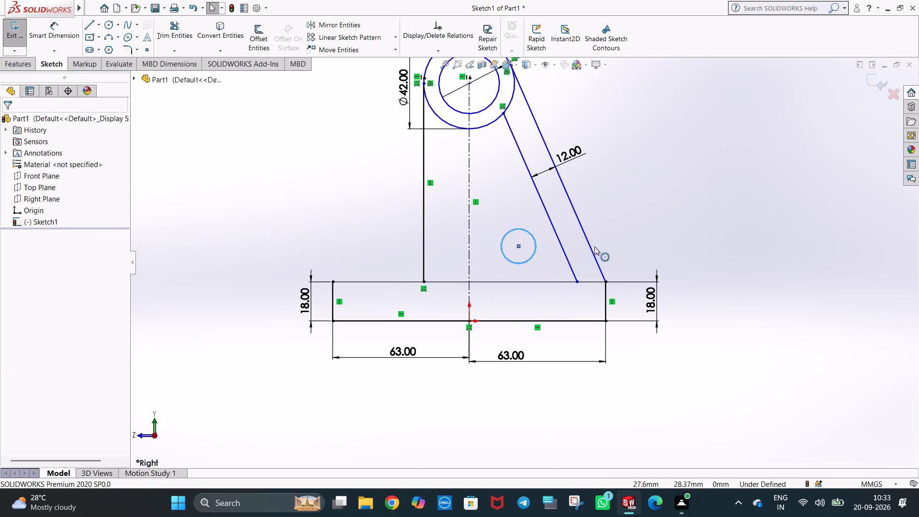
pyautogui.click(662, 165)
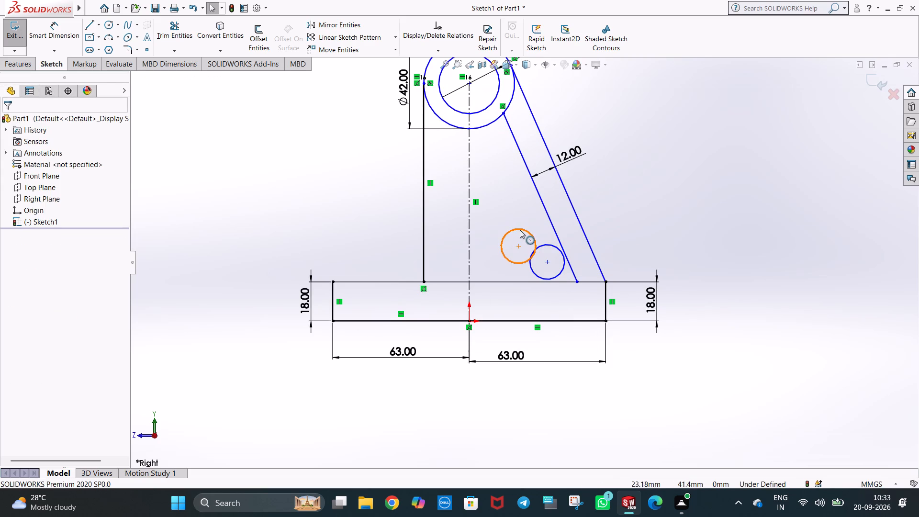
pyautogui.click(520, 230)
pyautogui.press('Delete')
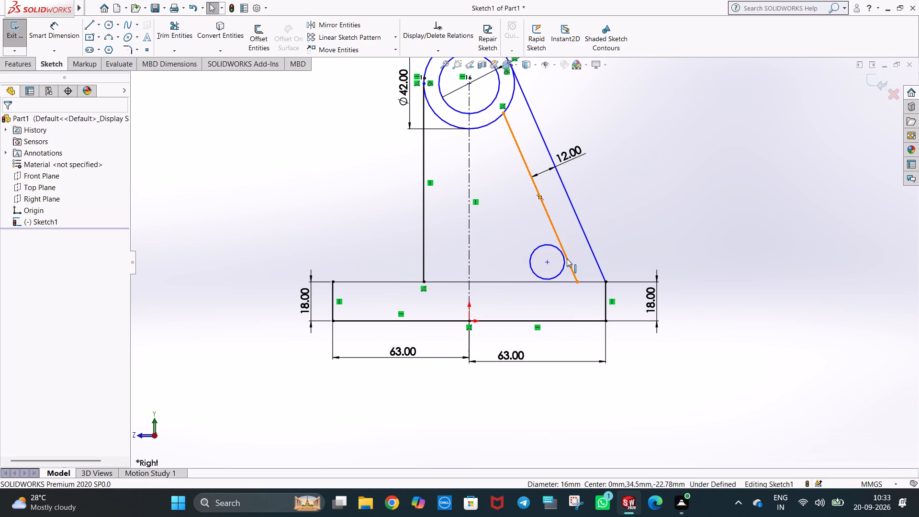
# Make the copied circle tangent to both the rib's inner slanted line and the base's top line.
pyautogui.keyDown('ctrl'); pyautogui.click(567, 258); pyautogui.keyUp('ctrl')
pyautogui.keyDown('ctrl'); pyautogui.click(563, 263); pyautogui.keyUp('ctrl')
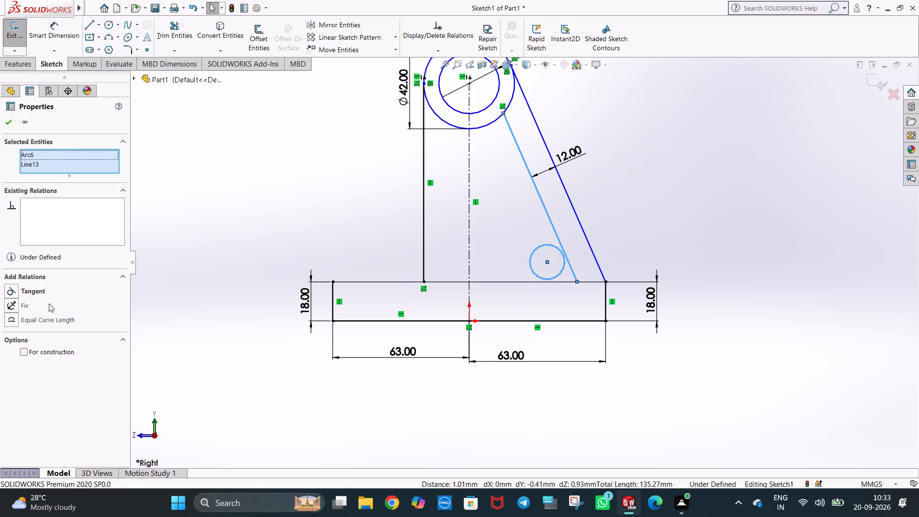
pyautogui.keyDown('ctrl'); pyautogui.click(40, 290); pyautogui.keyUp('ctrl')
pyautogui.click(618, 183)
pyautogui.keyDown('ctrl'); pyautogui.click(563, 280); pyautogui.keyUp('ctrl')
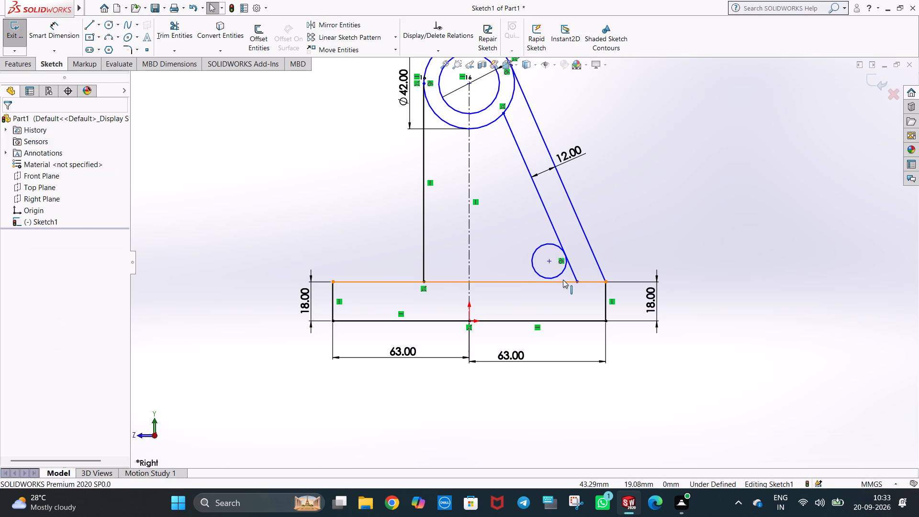
pyautogui.keyDown('ctrl'); pyautogui.click(560, 274); pyautogui.keyUp('ctrl')
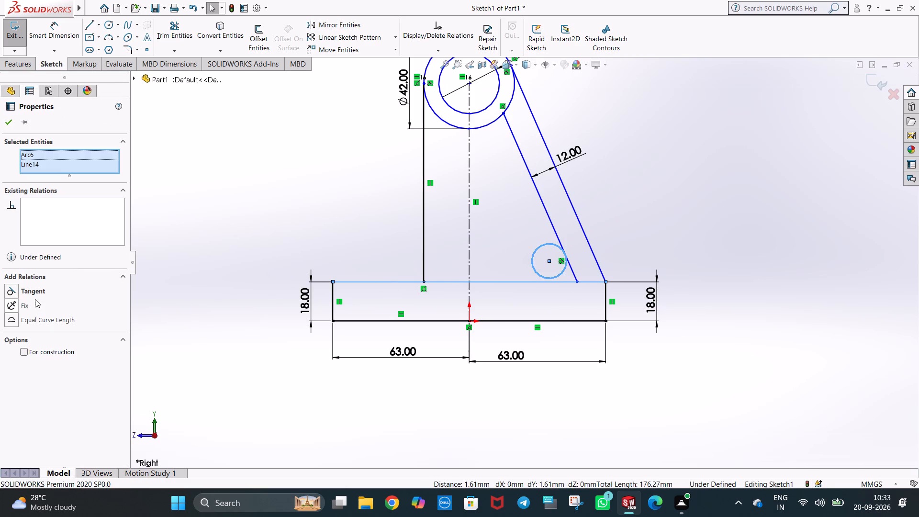
pyautogui.keyDown('ctrl'); pyautogui.click(34, 290); pyautogui.keyUp('ctrl')
pyautogui.click(658, 161)
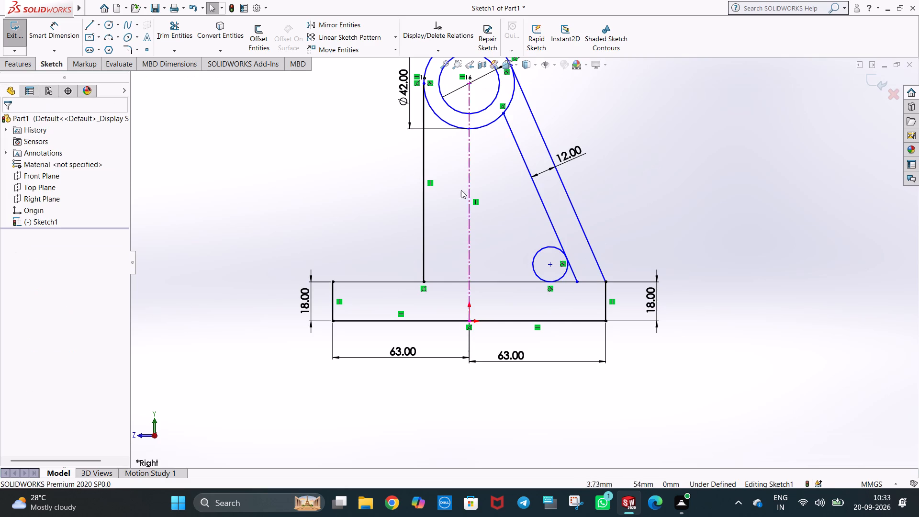
# Trim the corner line ends and the unneeded part of the circle, leaving a rounded corner between rib and base.
pyautogui.click(170, 36)
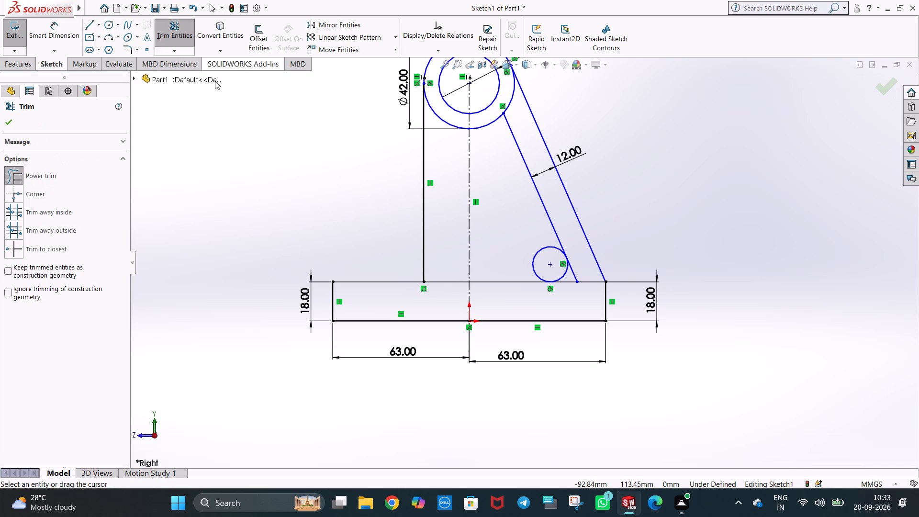
pyautogui.moveTo(581, 270); pyautogui.dragTo(566, 283)
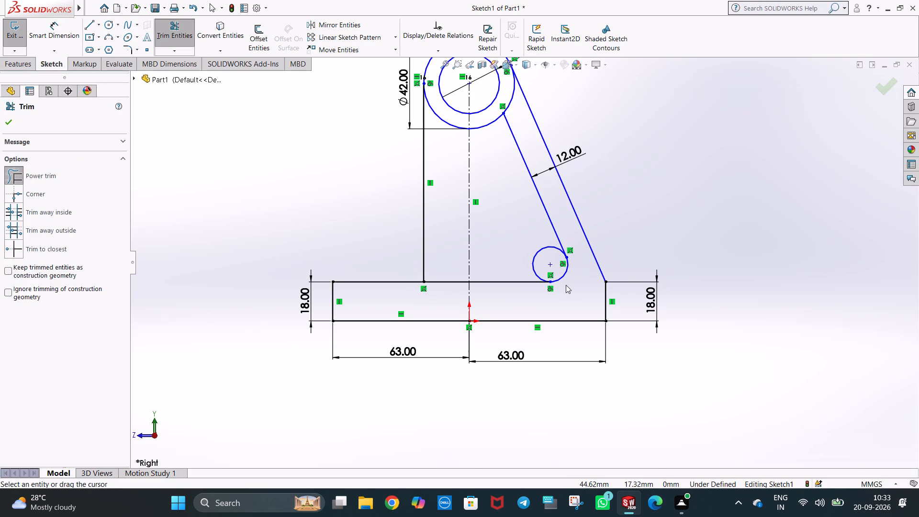
pyautogui.moveTo(517, 246); pyautogui.dragTo(536, 264)
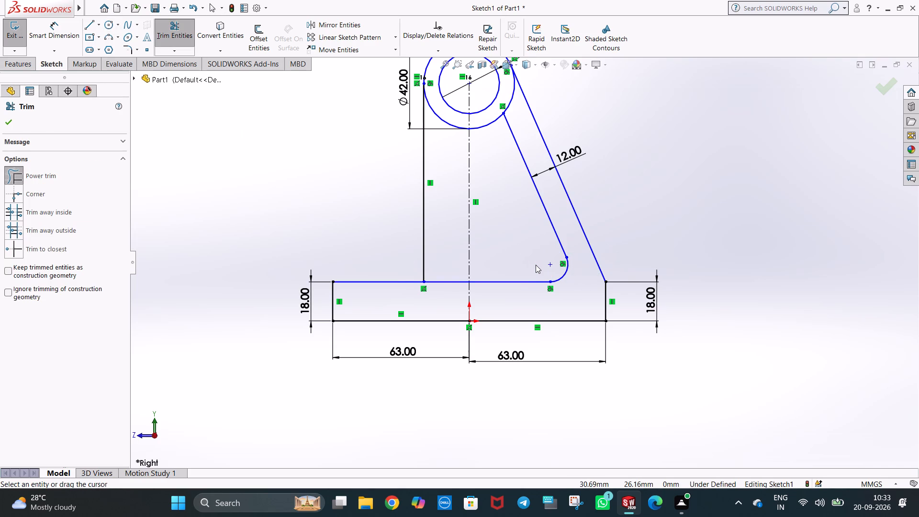
pyautogui.press('Escape')
pyautogui.press('Escape')
pyautogui.click(636, 169)
# Dimension the rounded corner arc between the rib and the base with an 8 mm radius.
pyautogui.scroll(2, 595, 253)
pyautogui.scroll(-1, 544, 267)
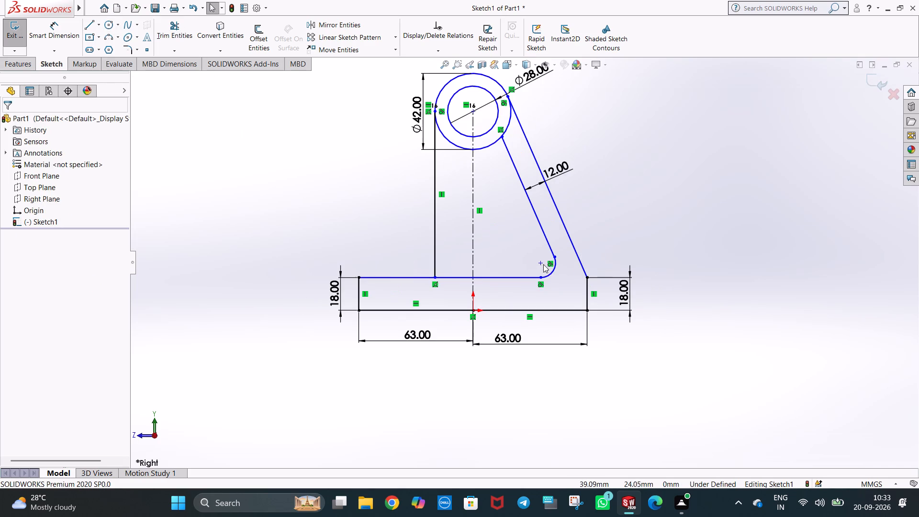
pyautogui.press('Escape')
pyautogui.click(617, 198)
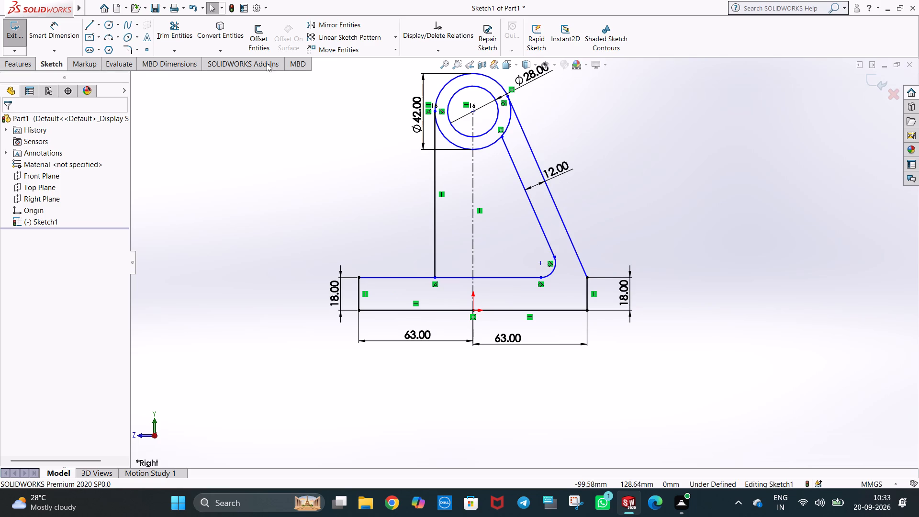
pyautogui.click(73, 34)
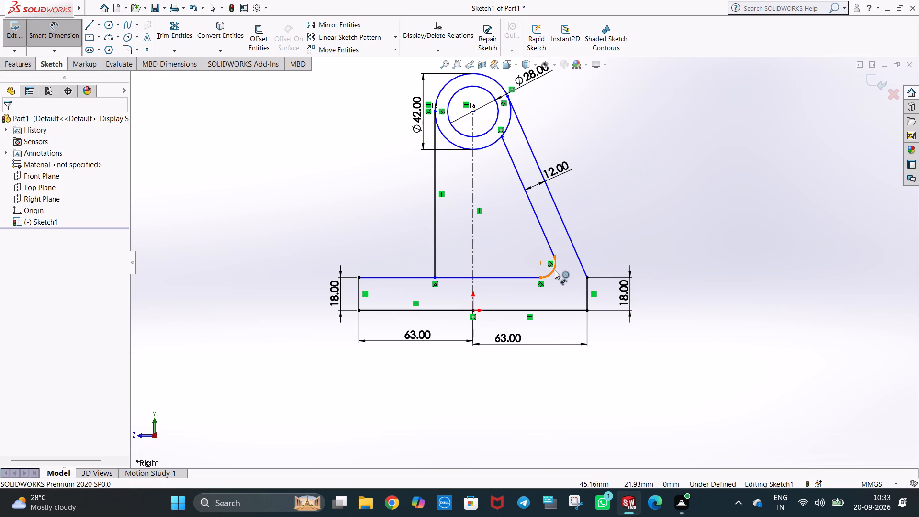
pyautogui.click(555, 270)
pyautogui.click(522, 256)
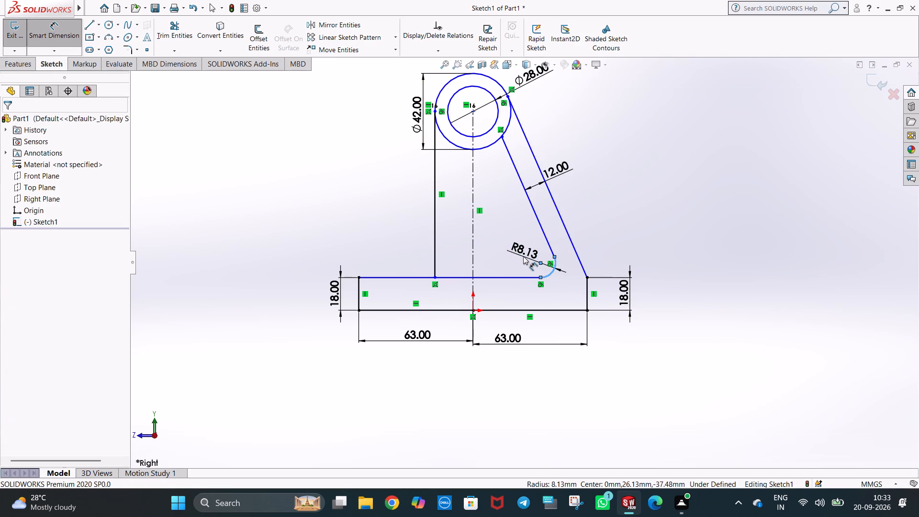
pyautogui.press('8')
pyautogui.press('Return')
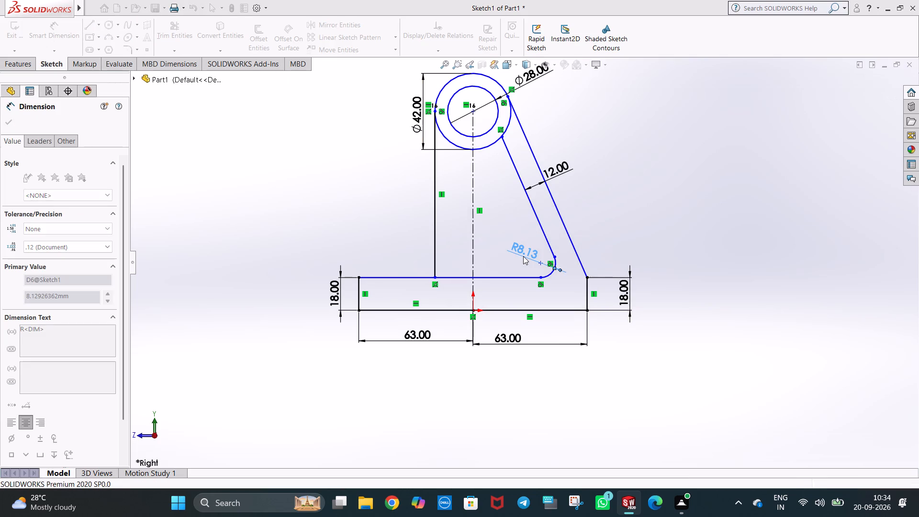
pyautogui.click(661, 211)
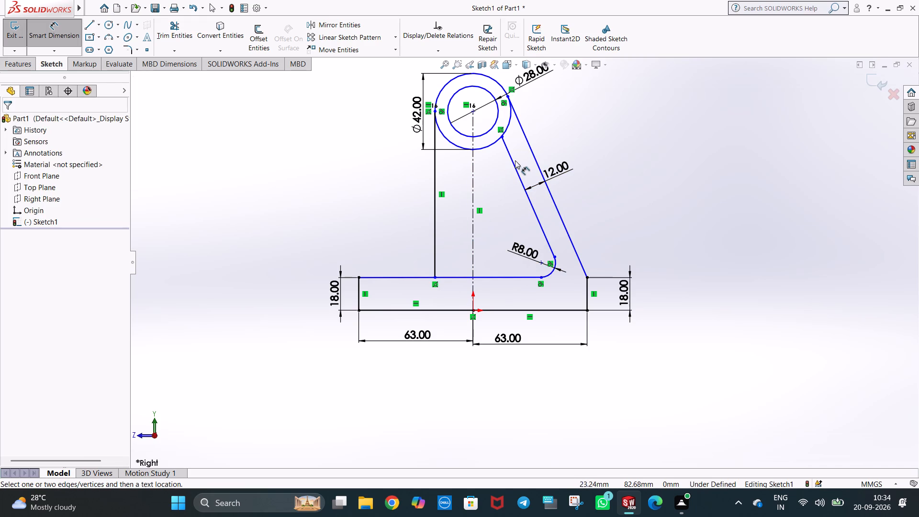
pyautogui.press('Escape')
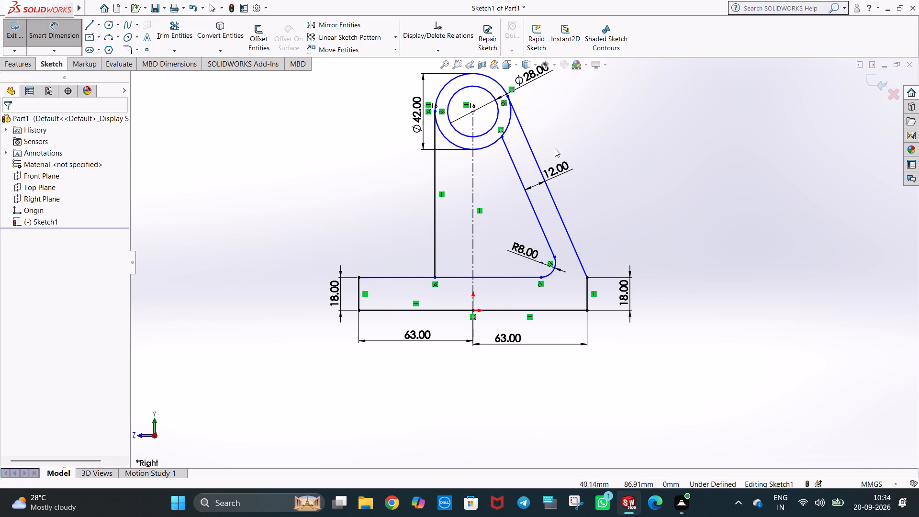
pyautogui.click(562, 136)
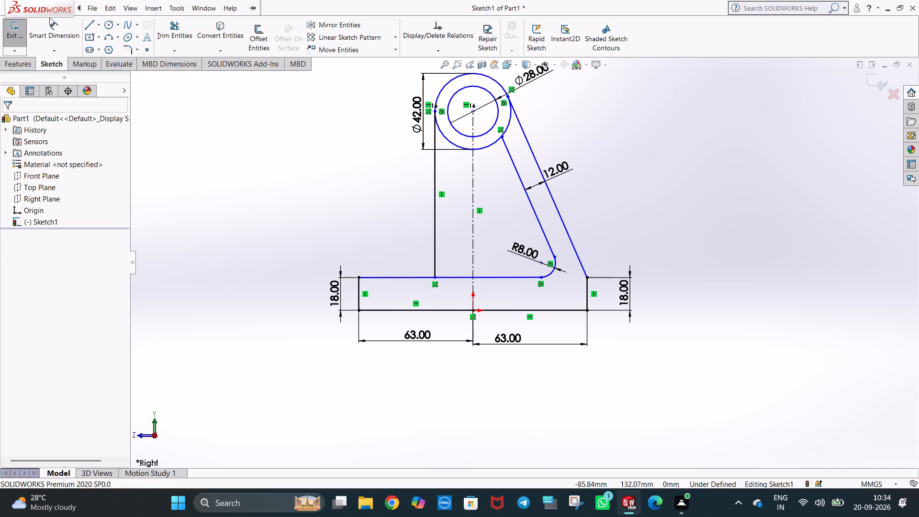
# Draw a horizontal line from the outer circle's bottom quadrant to the rib's inner slanted line.
pyautogui.click(88, 24)
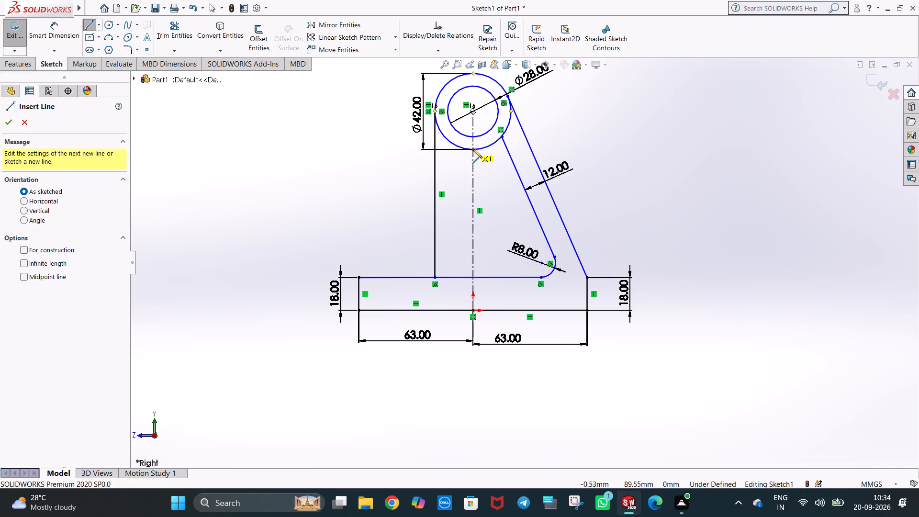
pyautogui.click(473, 149)
pyautogui.click(507, 149)
pyautogui.press('Escape')
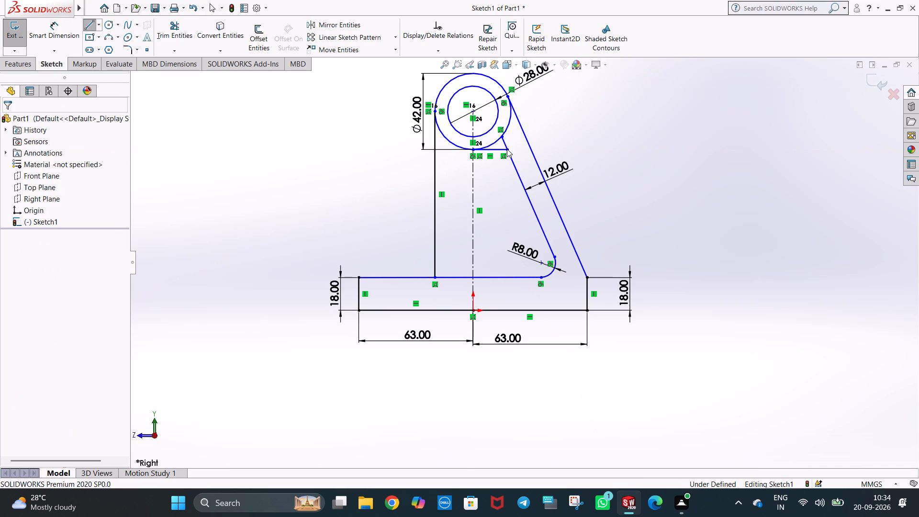
pyautogui.press('Escape')
pyautogui.click(577, 142)
# Draw a circle of 5 mm radius just below the new horizontal line, between the centerline and the rib.
pyautogui.scroll(-1, 514, 202)
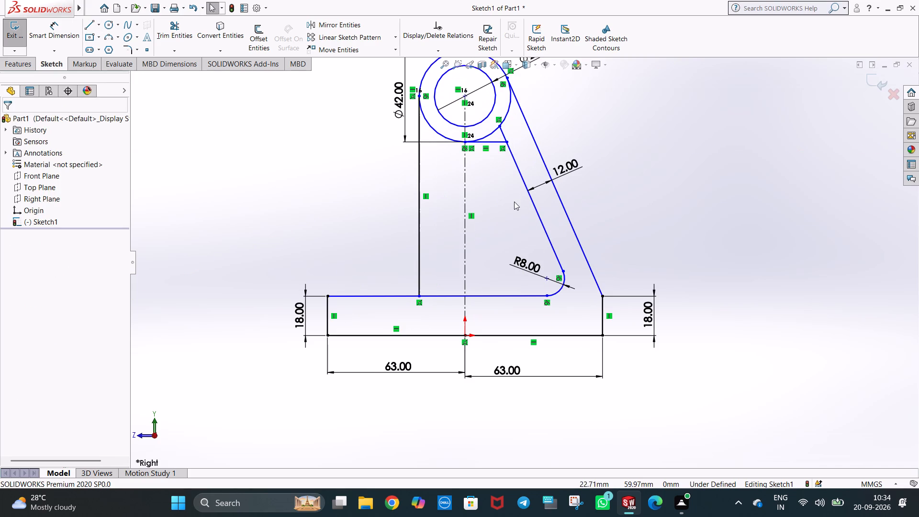
pyautogui.scroll(-1, 514, 202)
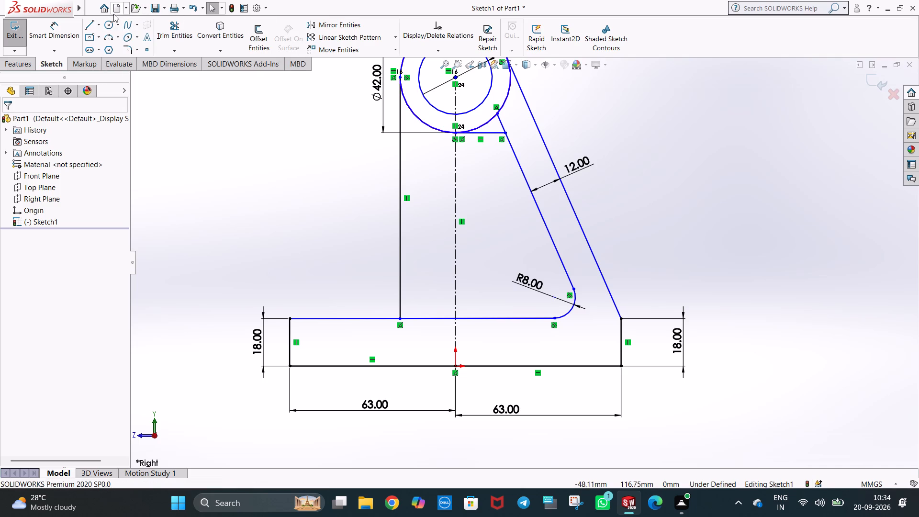
pyautogui.click(110, 23)
pyautogui.click(482, 159)
pyautogui.click(490, 172)
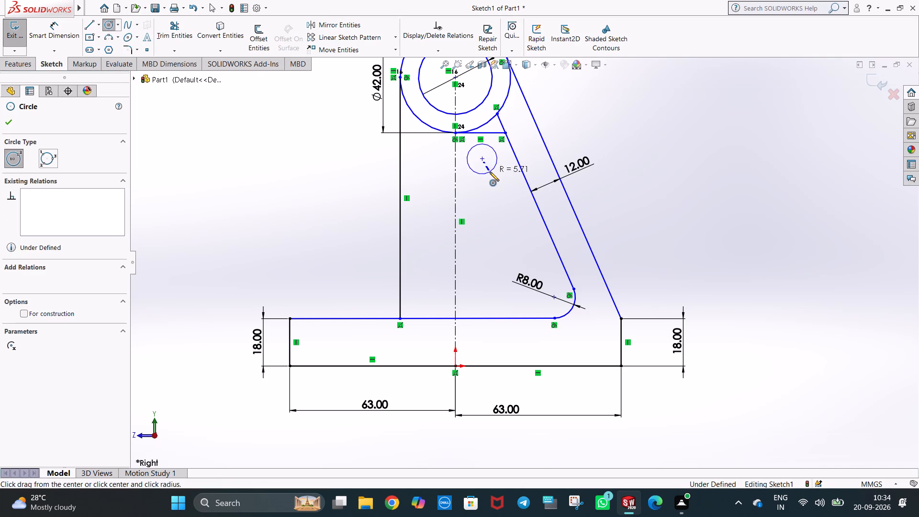
pyautogui.press('5')
pyautogui.press('Return')
pyautogui.press('Escape')
pyautogui.press('Escape')
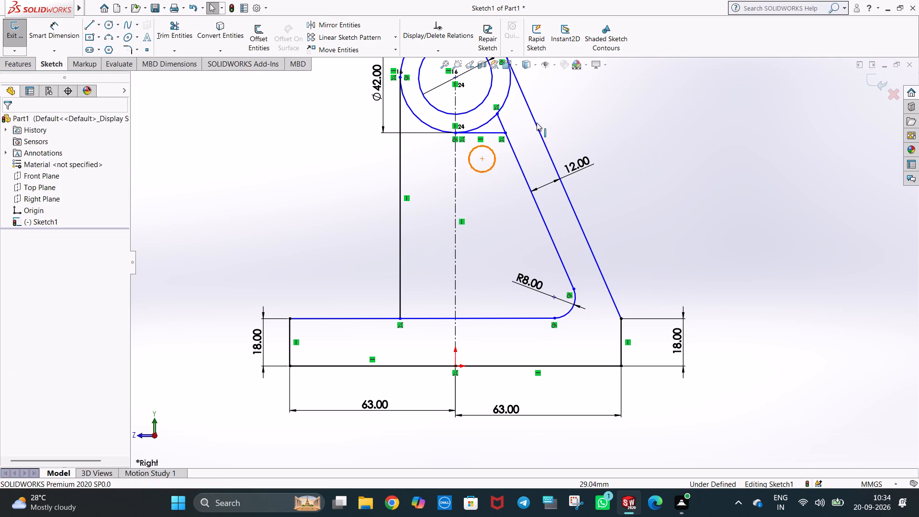
pyautogui.click(549, 113)
# Copy the 5 mm radius circle closer to the corner between the horizontal line and the rib's inner slanted line.
pyautogui.keyDown('ctrl'); pyautogui.moveTo(492, 153); pyautogui.dragTo(494, 152); pyautogui.keyUp('ctrl')
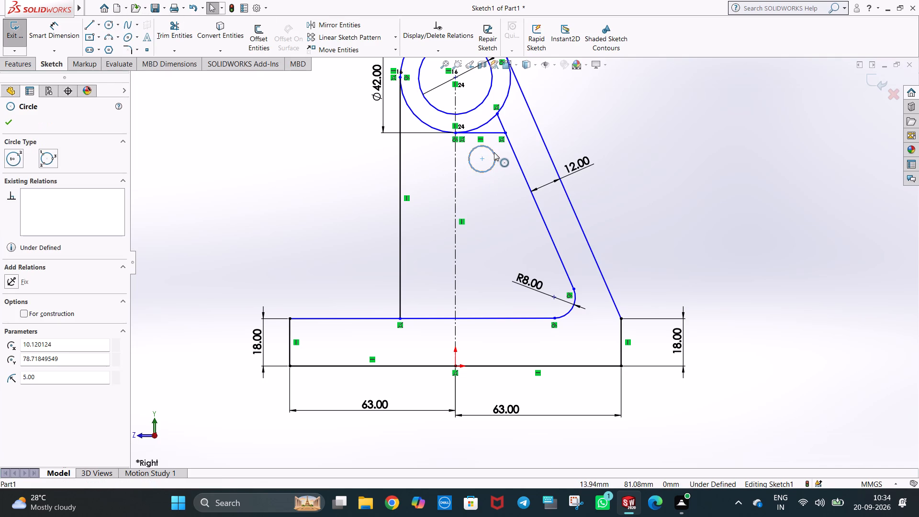
pyautogui.keyDown('ctrl'); pyautogui.moveTo(494, 152); pyautogui.dragTo(504, 143); pyautogui.keyUp('ctrl')
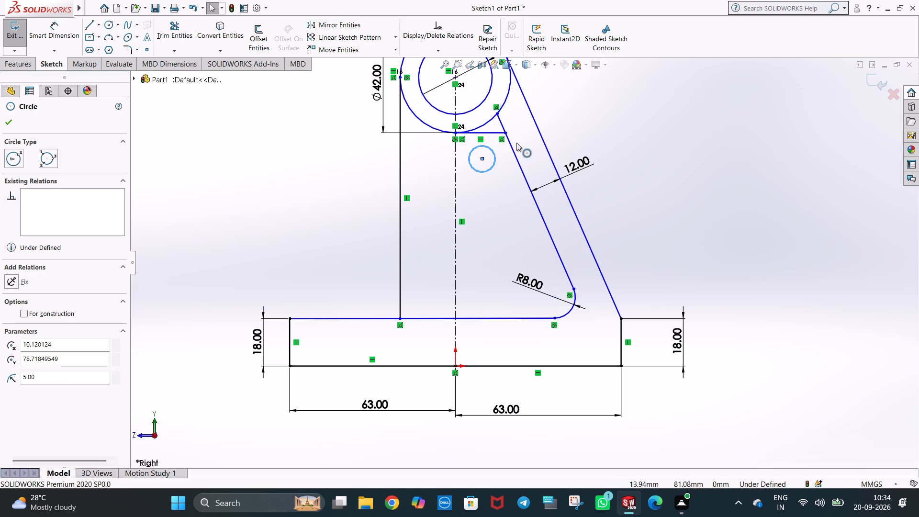
pyautogui.click(701, 146)
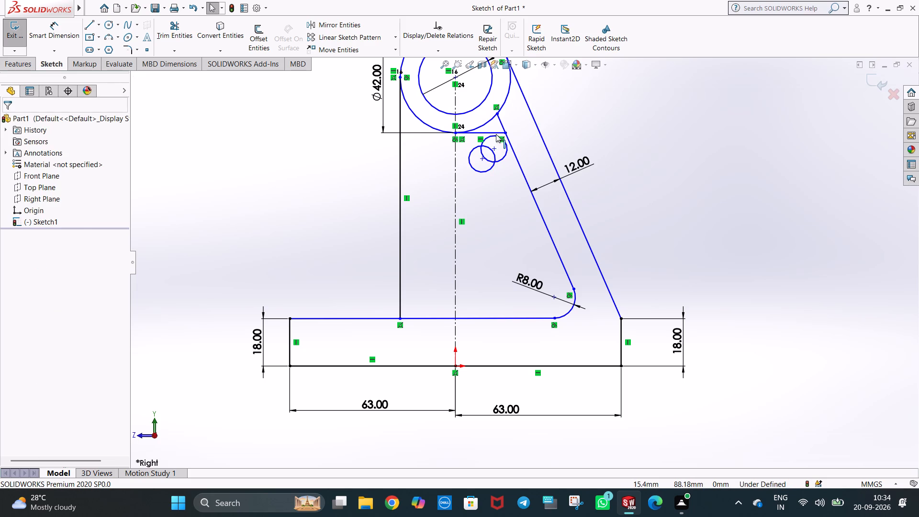
# Make the copied 5 mm radius circle tangent to the horizontal line and to the rib's inner slanted line.
pyautogui.keyDown('ctrl'); pyautogui.click(496, 134); pyautogui.keyUp('ctrl')
pyautogui.keyDown('ctrl'); pyautogui.click(495, 137); pyautogui.keyUp('ctrl')
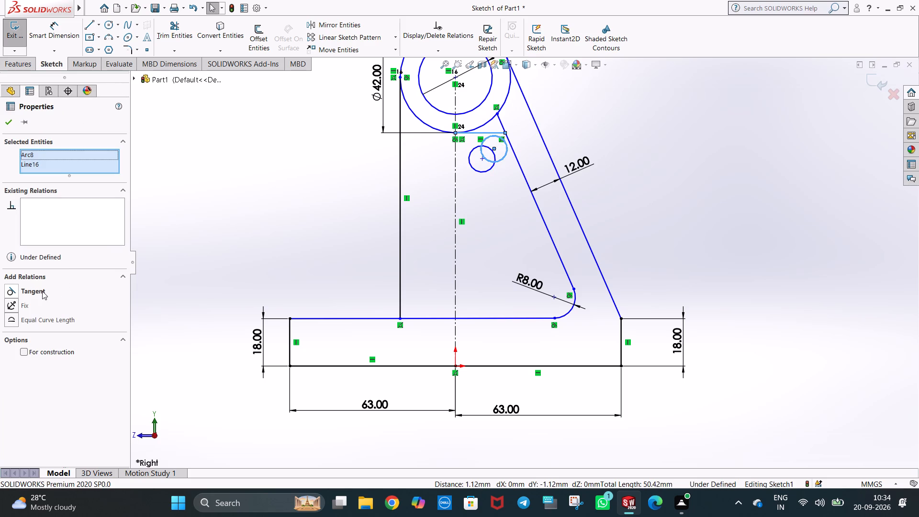
pyautogui.keyDown('ctrl'); pyautogui.click(42, 290); pyautogui.keyUp('ctrl')
pyautogui.click(621, 115)
pyautogui.keyDown('ctrl'); pyautogui.click(514, 150); pyautogui.keyUp('ctrl')
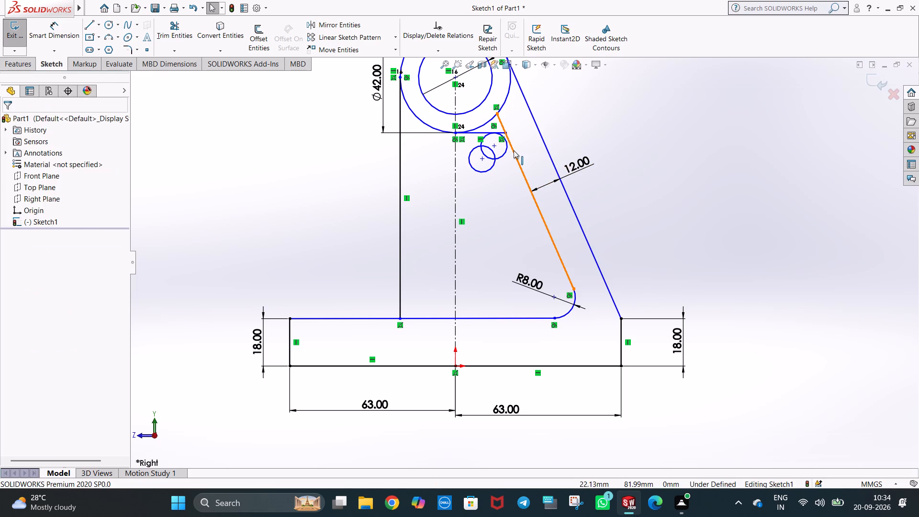
pyautogui.keyDown('ctrl'); pyautogui.click(506, 147); pyautogui.keyUp('ctrl')
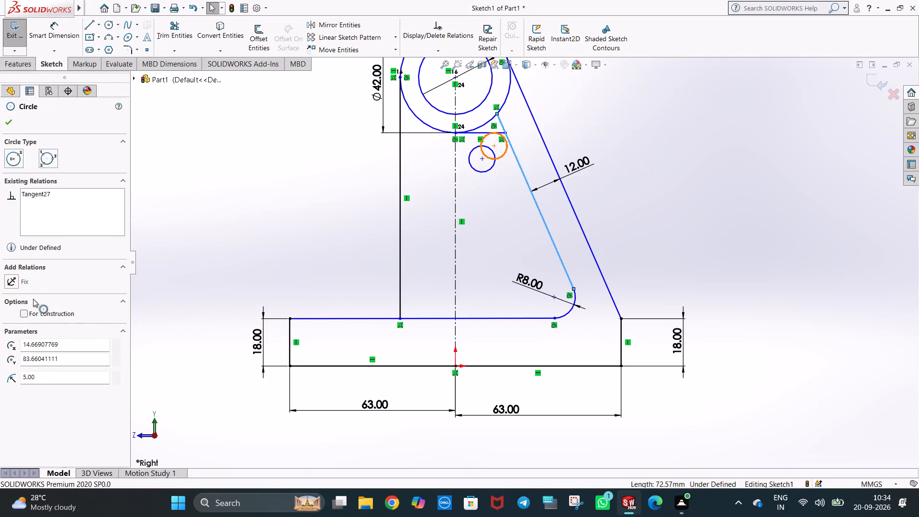
pyautogui.keyDown('ctrl'); pyautogui.click(37, 291); pyautogui.keyUp('ctrl')
pyautogui.click(639, 149)
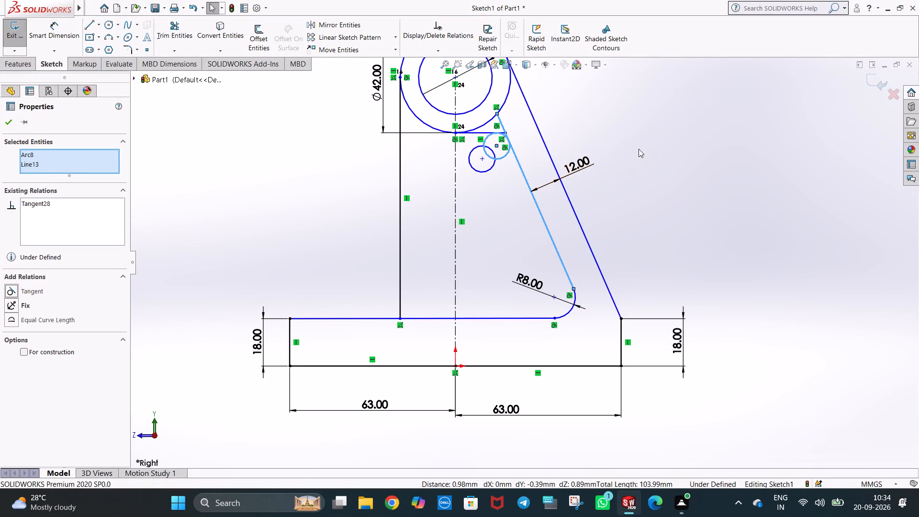
# Delete the original 5 mm radius circle beside the tangent copy.
pyautogui.scroll(-1, 551, 158)
pyautogui.doubleClick(471, 175)
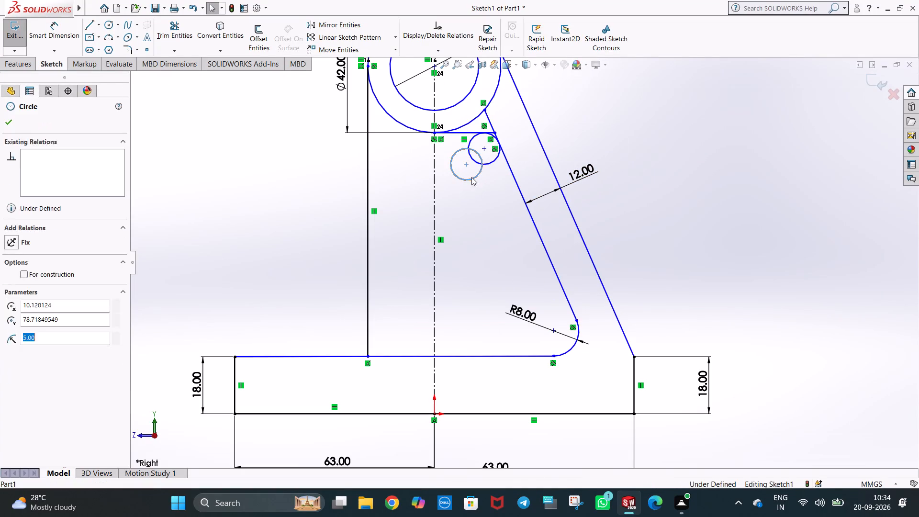
pyautogui.press('Delete')
# Trim the line ends beyond the tangent circle and the circle's lower part, leaving a rounded corner arc.
pyautogui.scroll(-2, 481, 162)
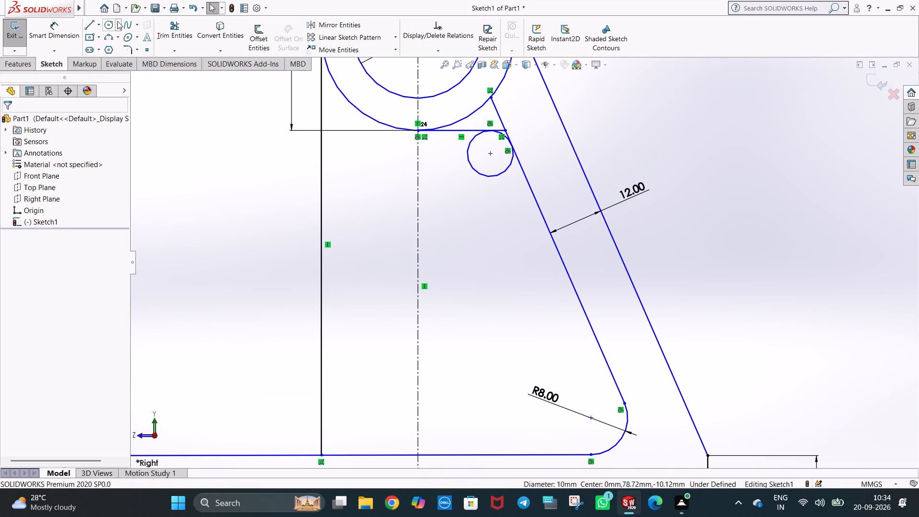
pyautogui.click(158, 27)
pyautogui.scroll(-1, 503, 169)
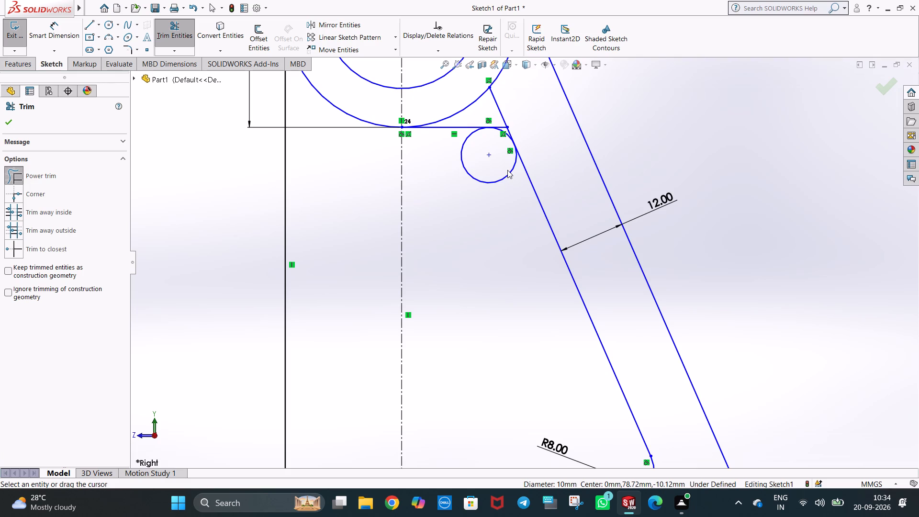
pyautogui.moveTo(514, 112); pyautogui.dragTo(492, 113)
pyautogui.scroll(-3, 493, 138)
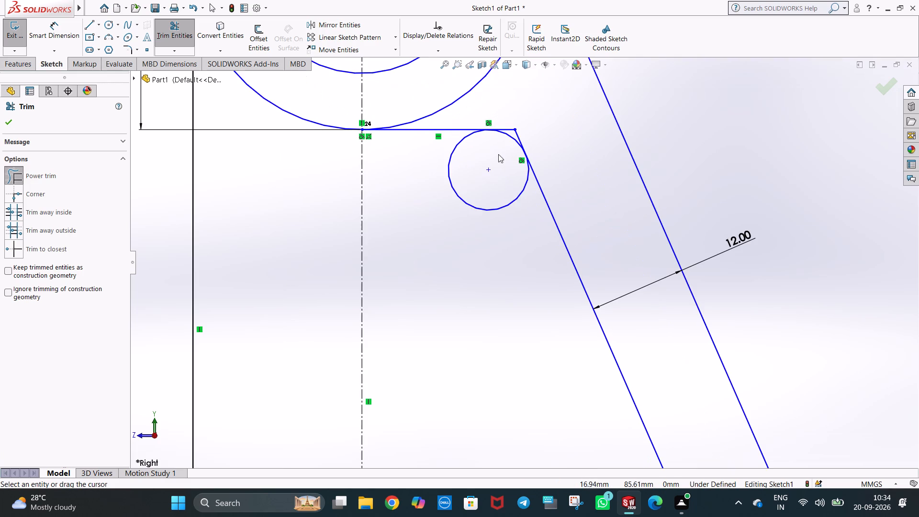
pyautogui.moveTo(504, 125); pyautogui.dragTo(522, 137)
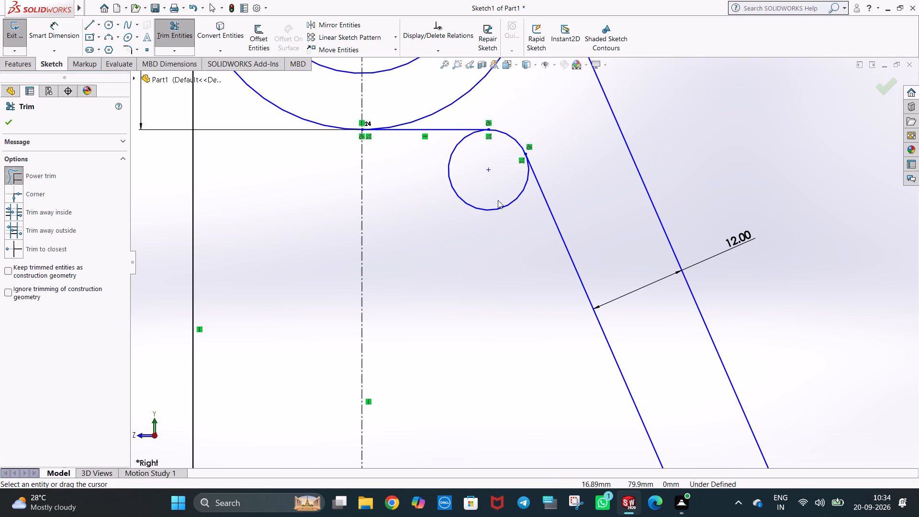
pyautogui.moveTo(498, 200); pyautogui.dragTo(499, 220)
pyautogui.scroll(12, 510, 226)
pyautogui.press('Escape')
pyautogui.press('Escape')
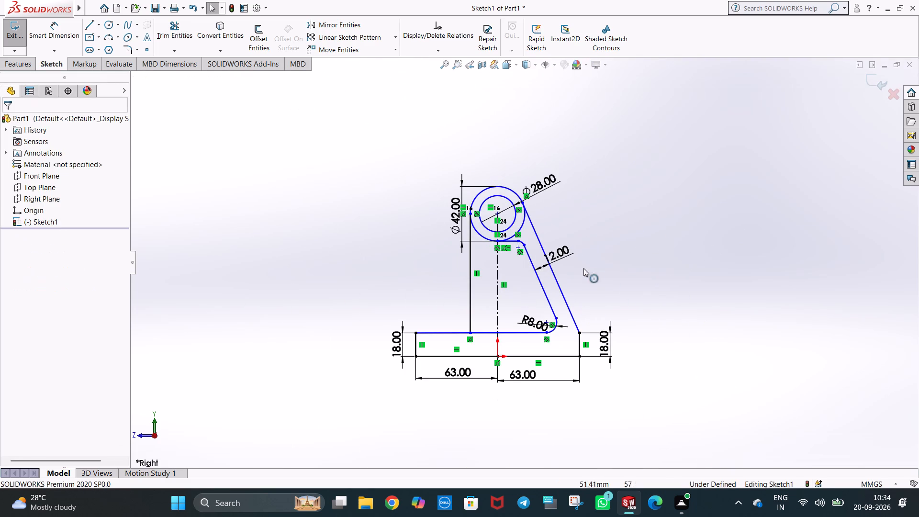
pyautogui.click(620, 243)
pyautogui.click(619, 195)
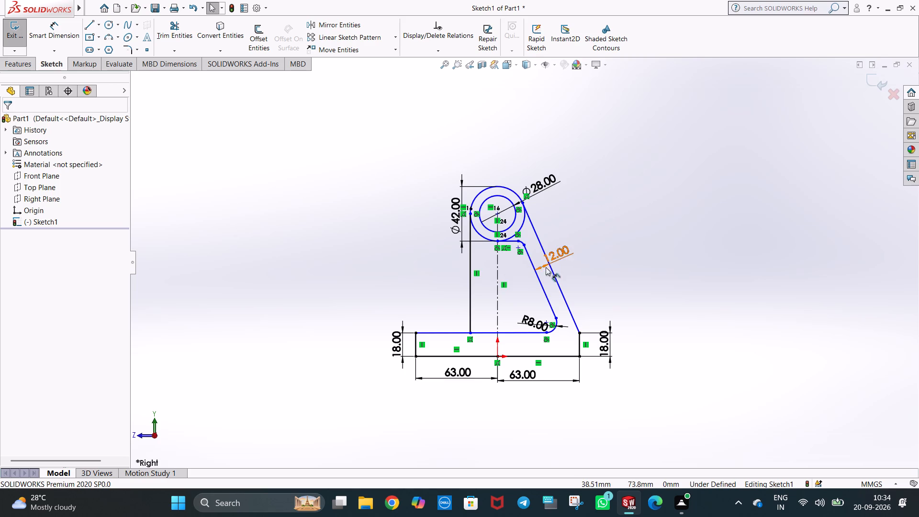
# Dimension the rounded corner arc between the horizontal line and the rib with a 5 mm radius.
pyautogui.scroll(-1, 543, 285)
pyautogui.press('Escape')
pyautogui.scroll(-1, 541, 287)
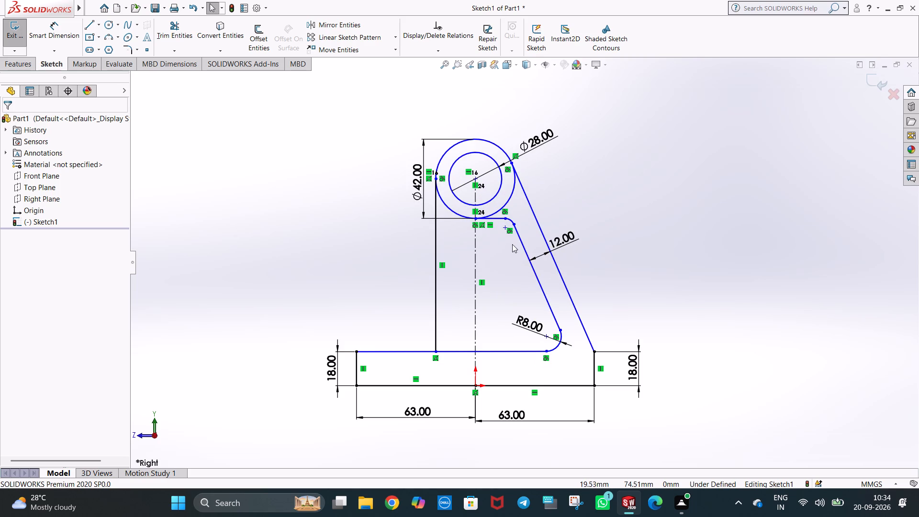
pyautogui.scroll(1, 511, 233)
pyautogui.scroll(-2, 511, 232)
pyautogui.click(65, 36)
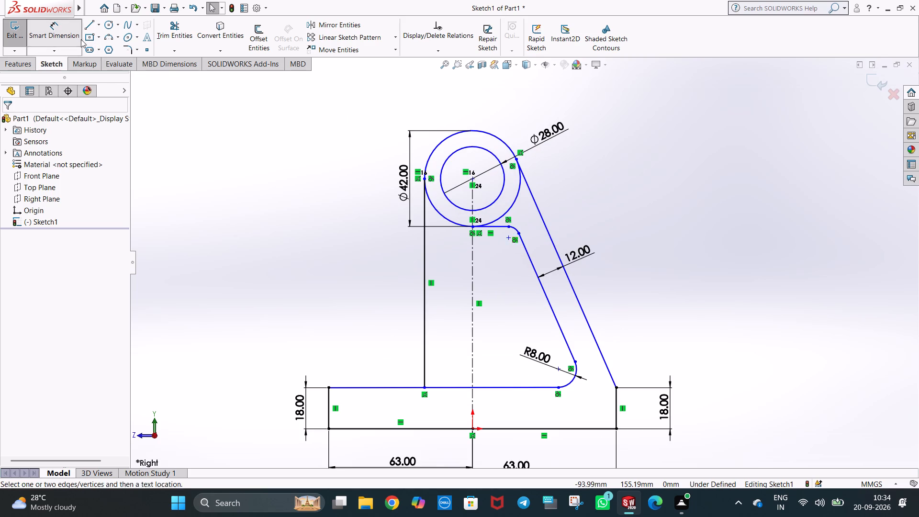
pyautogui.click(512, 228)
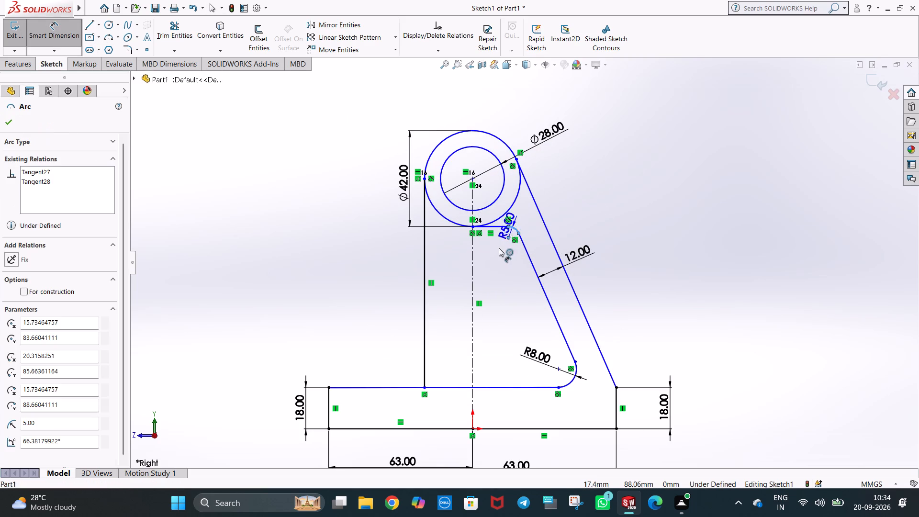
pyautogui.click(494, 251)
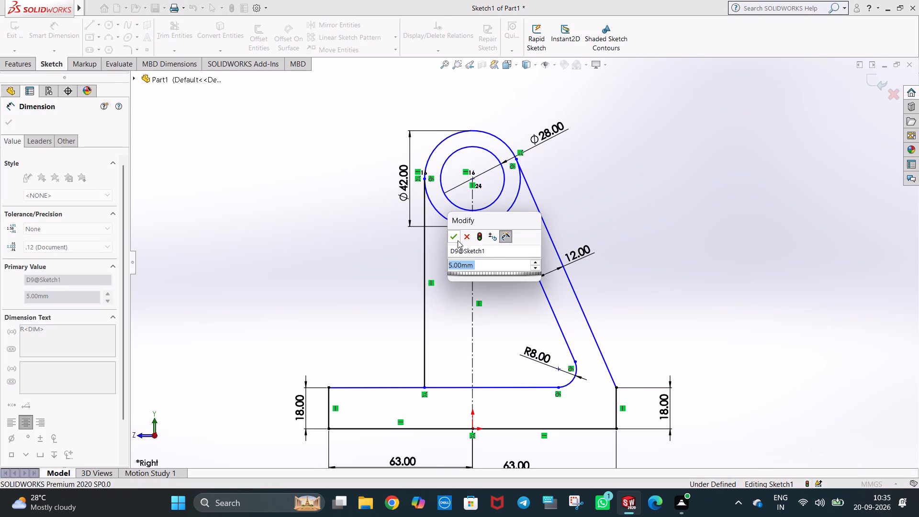
pyautogui.click(458, 238)
pyautogui.click(626, 169)
# Dimension the height from the origin on the base's bottom edge to the circles' centre as 96 mm.
pyautogui.scroll(1, 504, 271)
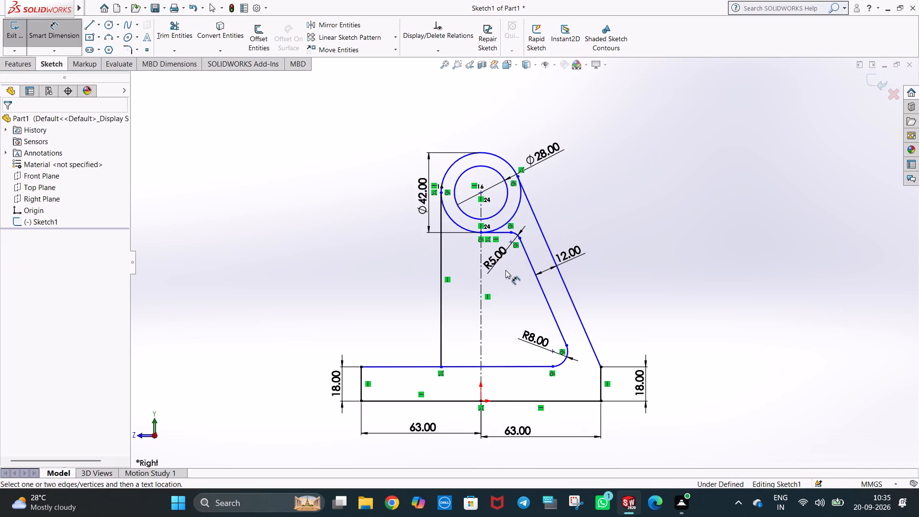
pyautogui.scroll(-1, 505, 270)
pyautogui.scroll(2, 509, 299)
pyautogui.scroll(-2, 499, 321)
pyautogui.scroll(2, 508, 353)
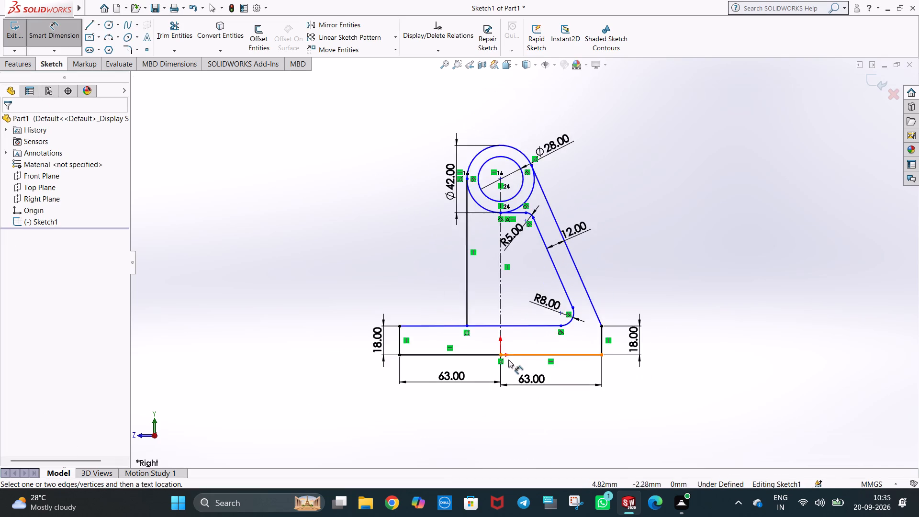
pyautogui.scroll(-3, 508, 360)
pyautogui.scroll(2, 537, 313)
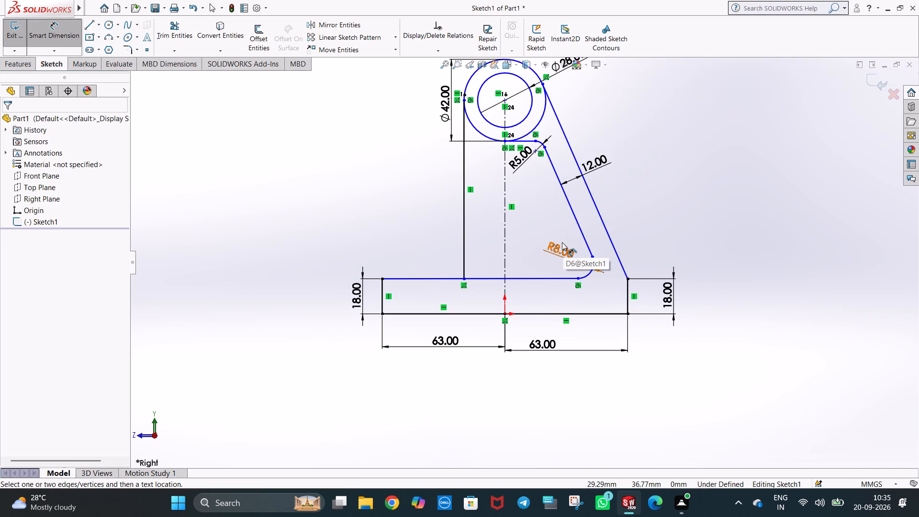
pyautogui.click(504, 100)
pyautogui.click(505, 313)
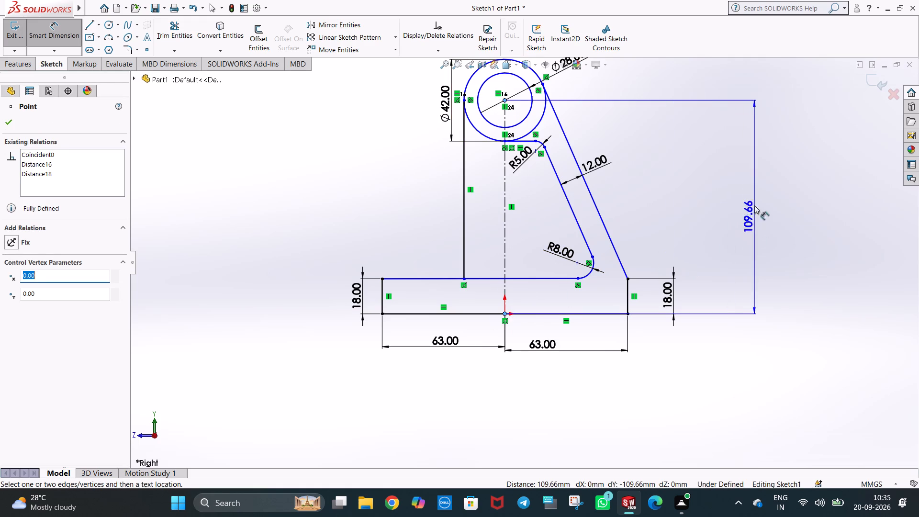
pyautogui.click(716, 197)
pyautogui.write('96')
pyautogui.press('Return')
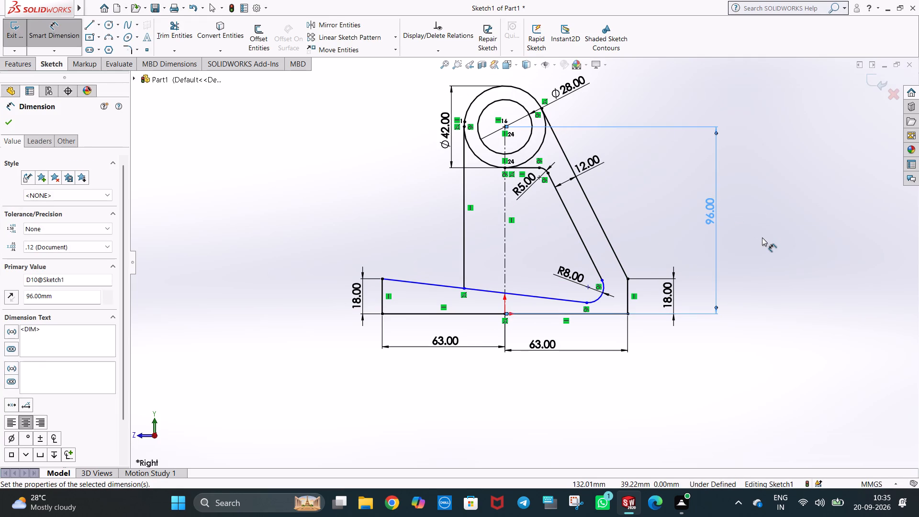
pyautogui.click(762, 237)
pyautogui.scroll(1, 608, 341)
pyautogui.scroll(-1, 560, 336)
pyautogui.press('Escape')
pyautogui.click(798, 172)
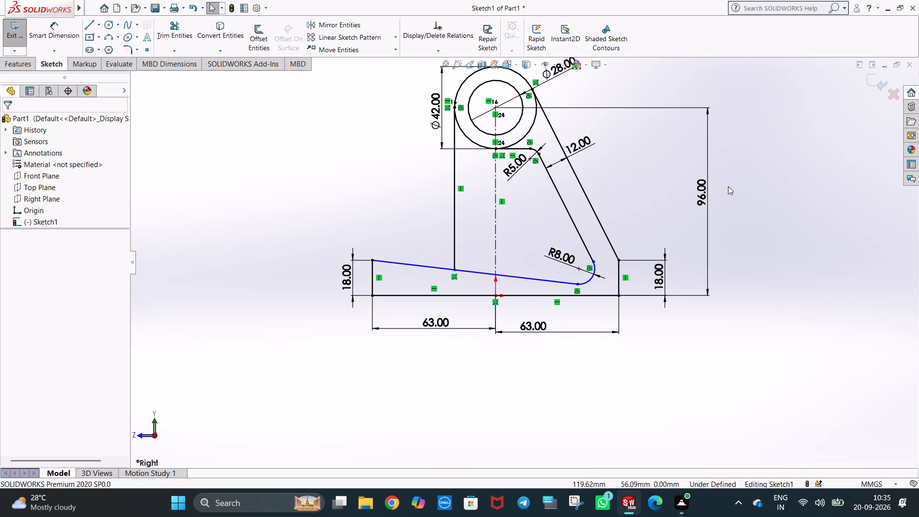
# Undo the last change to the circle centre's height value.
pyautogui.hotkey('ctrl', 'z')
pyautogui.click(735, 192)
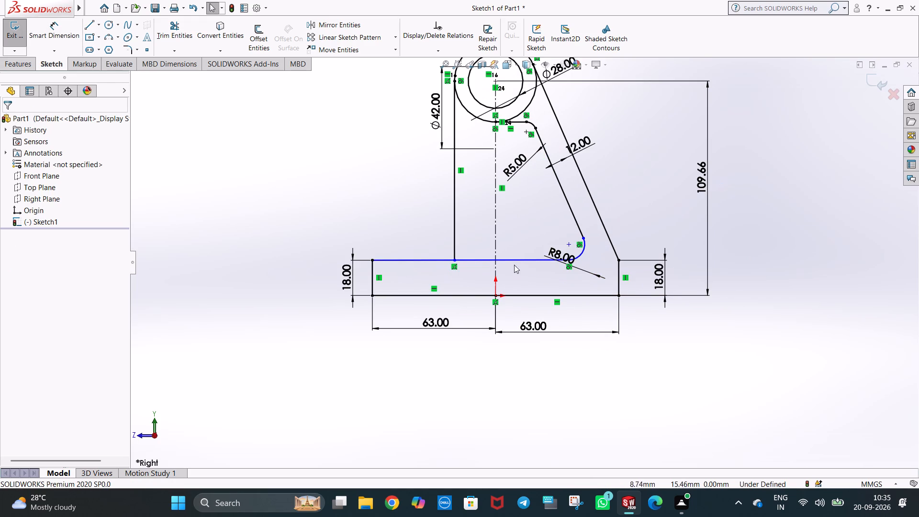
# Delete the base's top line running to the 8 mm radius arc.
pyautogui.click(516, 263)
pyautogui.press('Delete')
pyautogui.click(757, 219)
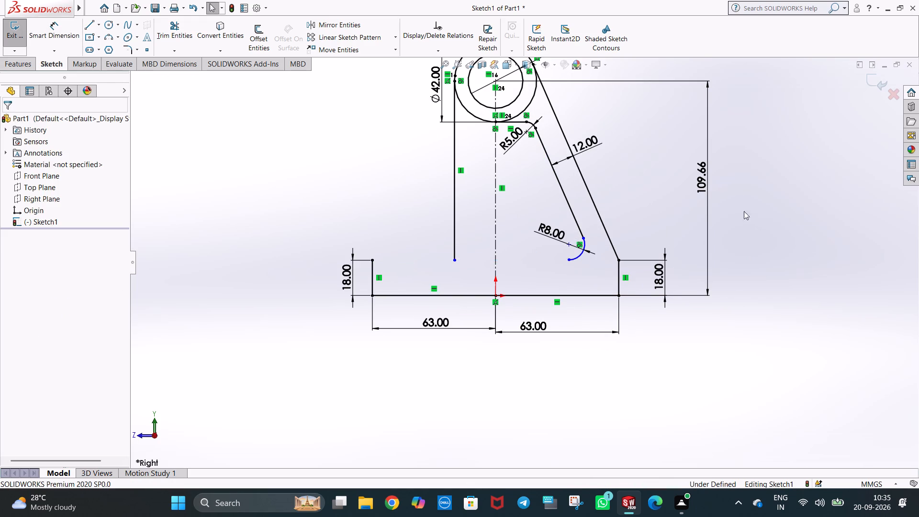
# Set the circle centre's height dimension to 96 mm.
pyautogui.doubleClick(696, 180)
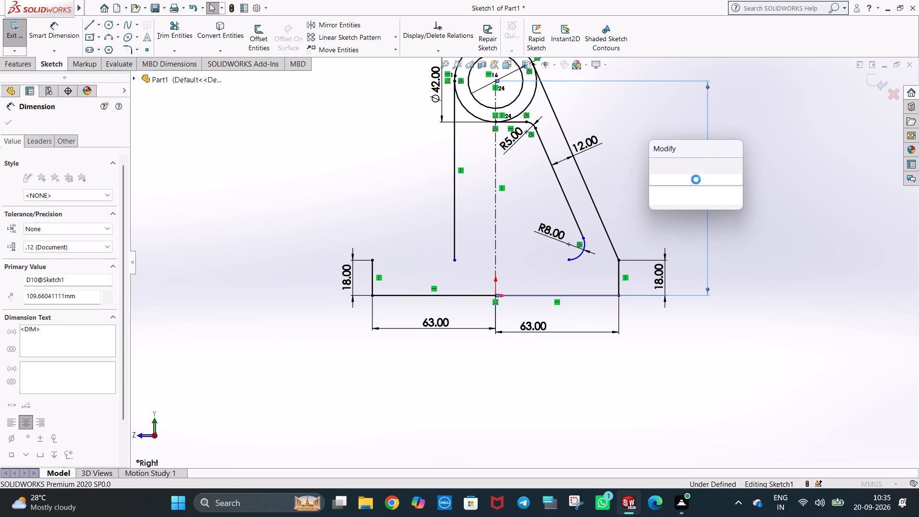
pyautogui.write('96')
pyautogui.press('Return')
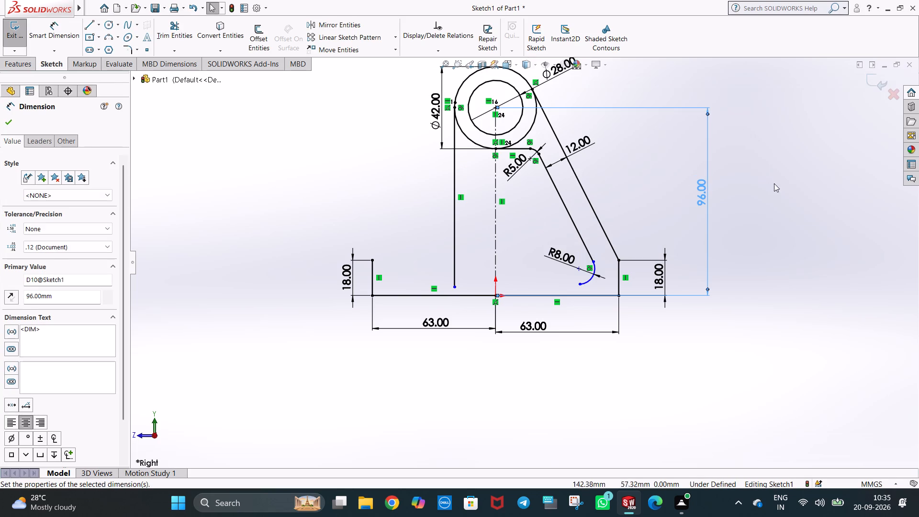
pyautogui.click(757, 235)
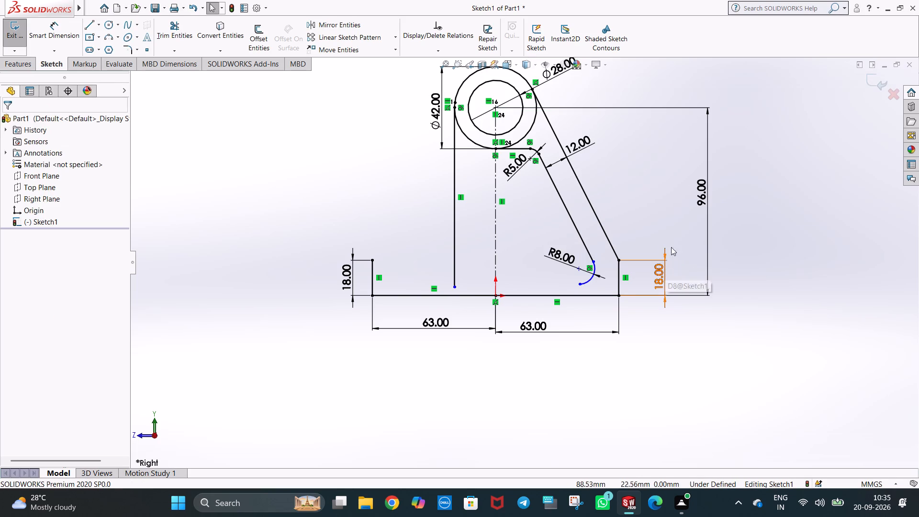
pyautogui.click(747, 237)
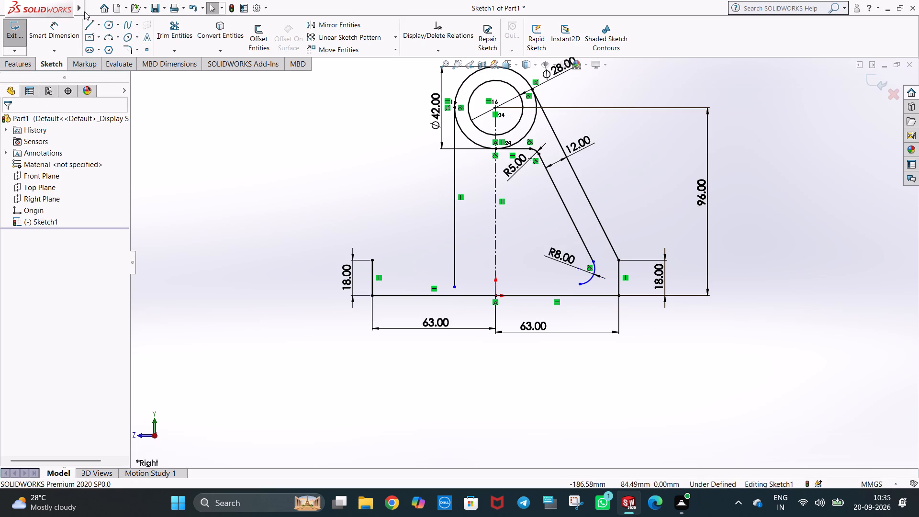
# Draw a 126 mm horizontal line joining the top endpoints of the base's two vertical sides.
pyautogui.click(89, 26)
pyautogui.click(370, 260)
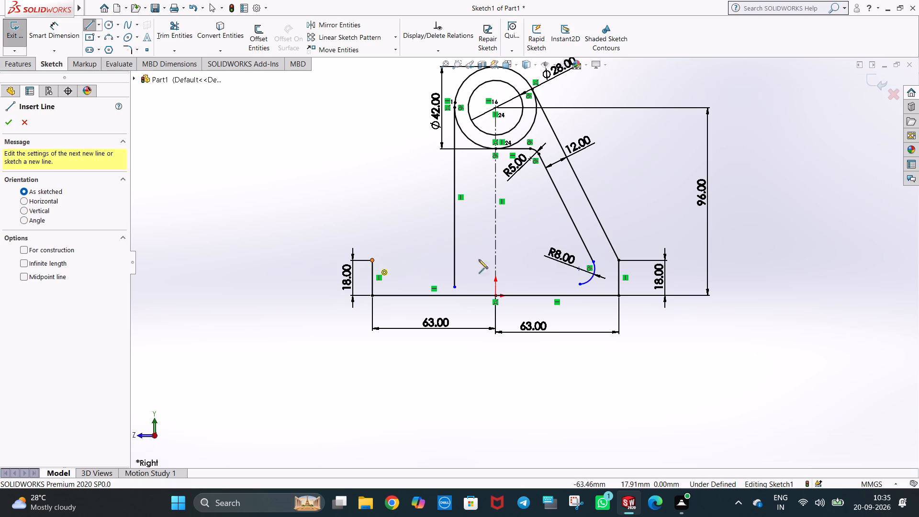
pyautogui.click(617, 260)
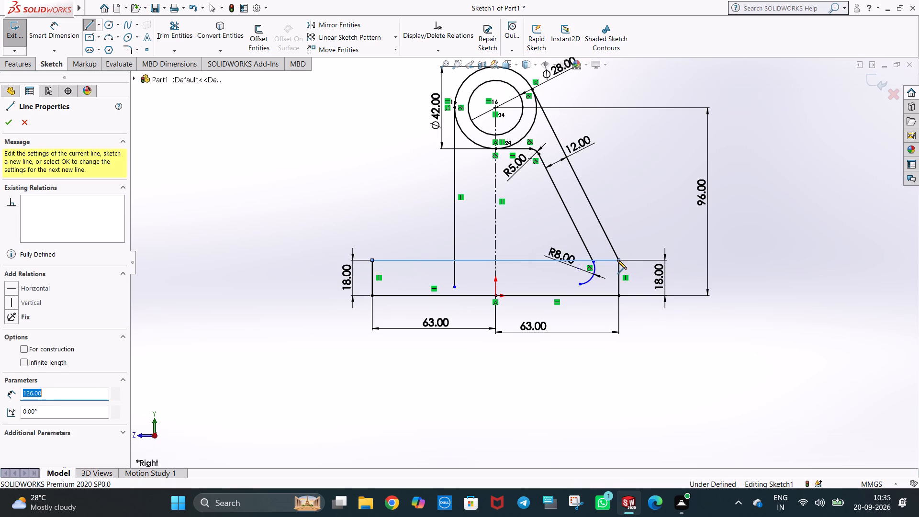
pyautogui.press('Escape')
pyautogui.press('Escape')
pyautogui.scroll(-1, 619, 307)
pyautogui.click(657, 323)
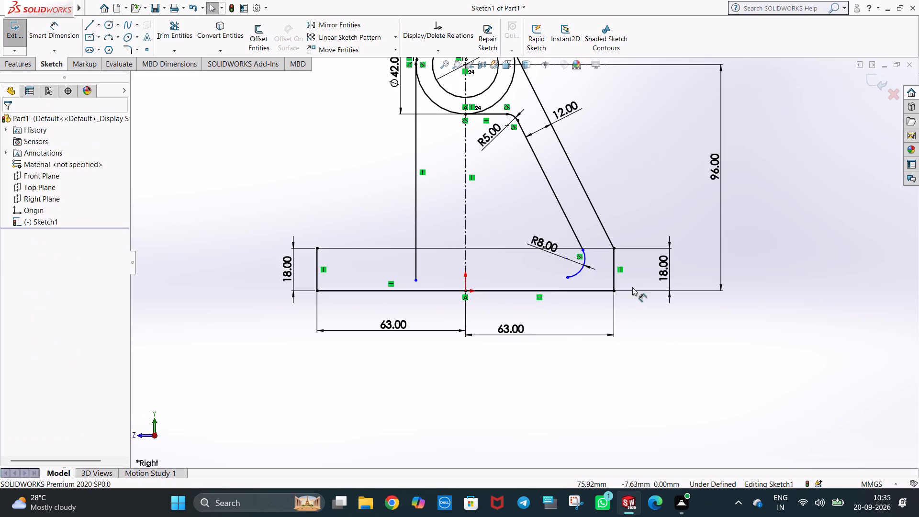
# Delete the 8 mm radius arc at the rib's lower end together with its dimension.
pyautogui.click(576, 274)
pyautogui.press('Delete')
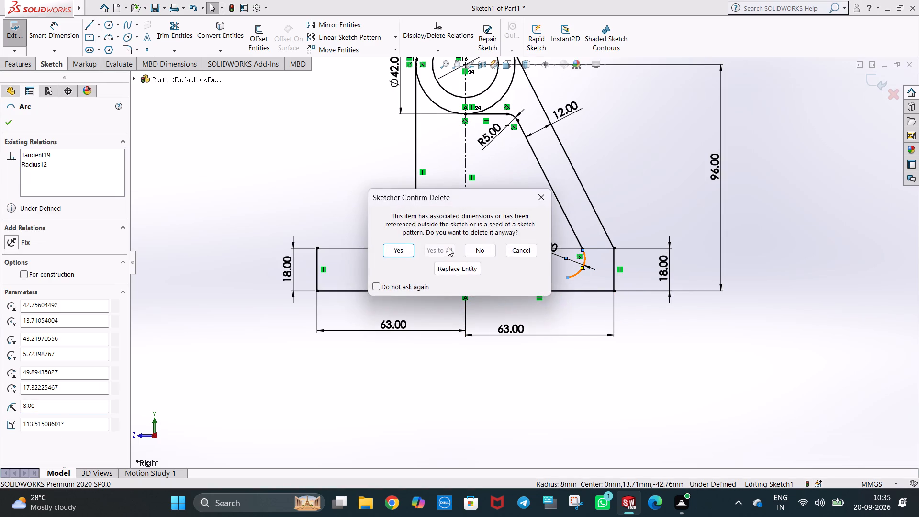
pyautogui.click(404, 250)
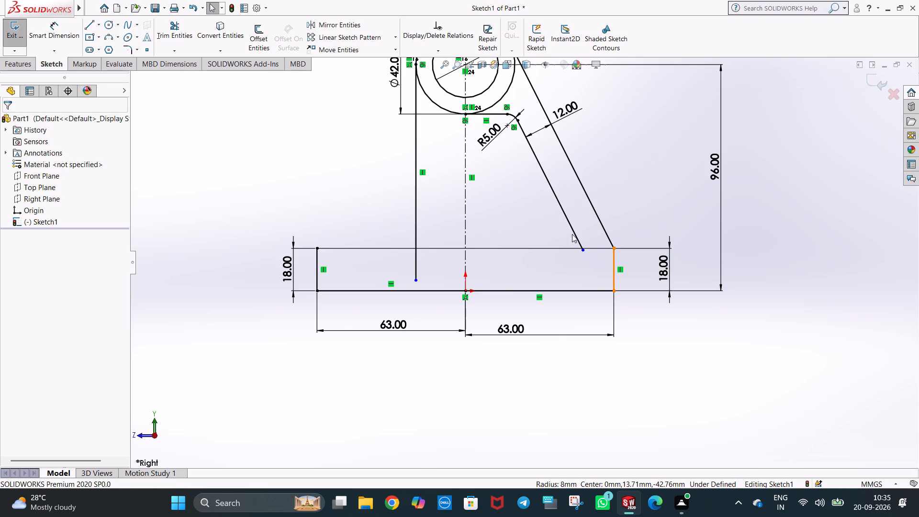
# Trim the end of the rib's inner slanted line that extends below the base's top line.
pyautogui.scroll(-6, 593, 266)
pyautogui.click(177, 30)
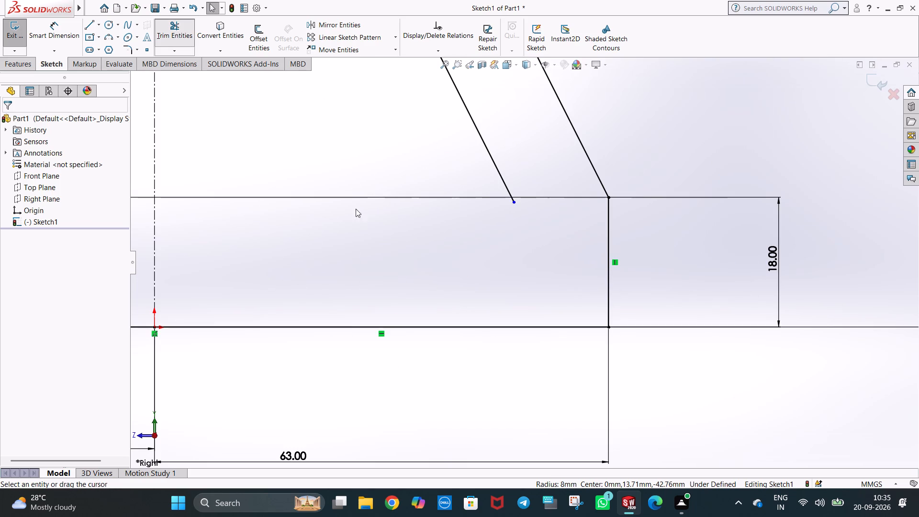
pyautogui.scroll(-4, 387, 232)
pyautogui.moveTo(652, 181); pyautogui.dragTo(624, 182)
pyautogui.scroll(11, 624, 183)
pyautogui.press('Escape')
pyautogui.scroll(3, 482, 255)
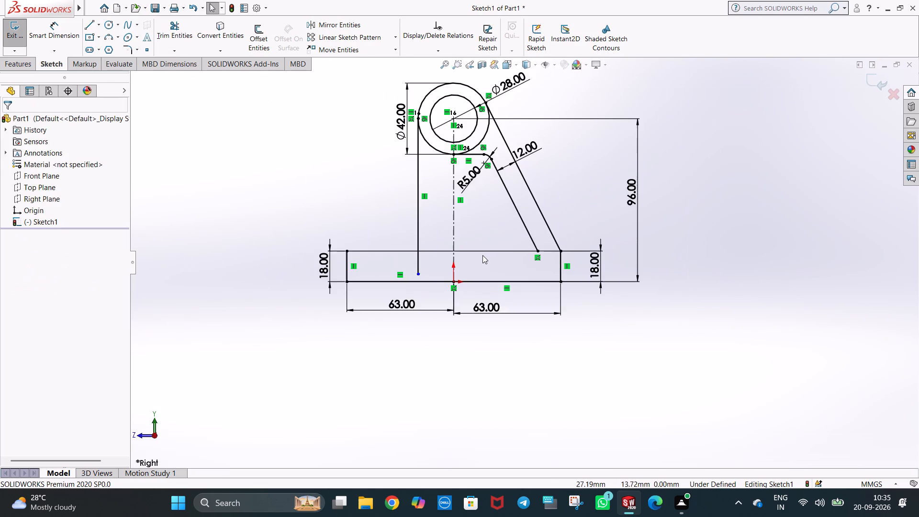
# Trim the end of the long vertical line below the 42 mm circle that extends below the base's top line.
pyautogui.scroll(-2, 468, 253)
pyautogui.click(170, 25)
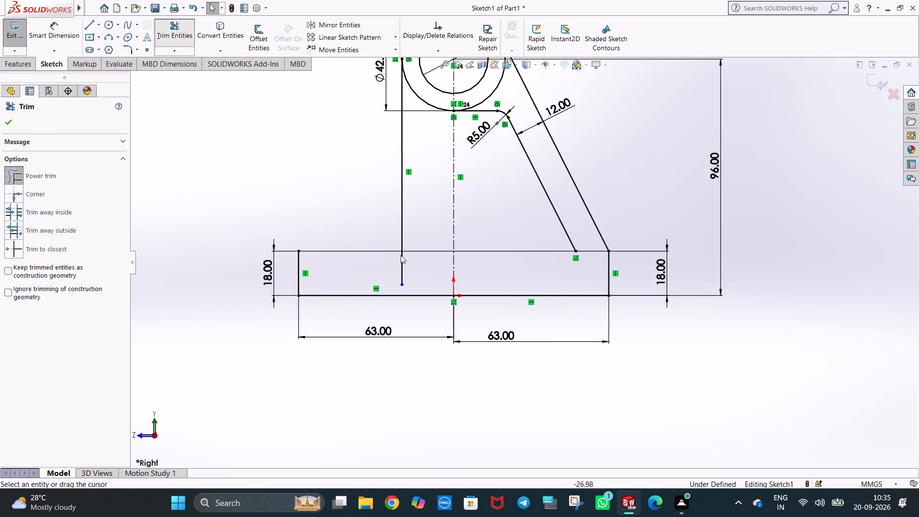
pyautogui.moveTo(415, 265); pyautogui.dragTo(389, 268)
pyautogui.press('Escape')
pyautogui.press('Escape')
pyautogui.scroll(1, 672, 281)
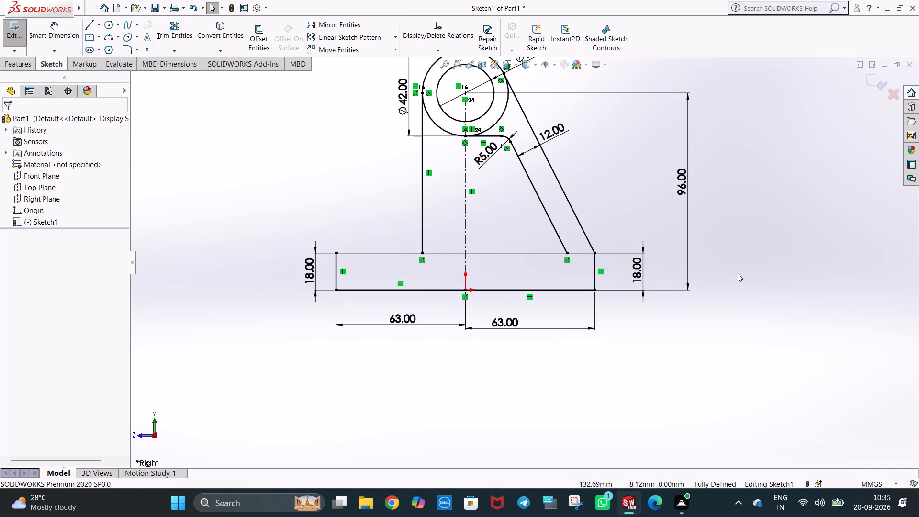
pyautogui.press('Escape')
pyautogui.click(697, 326)
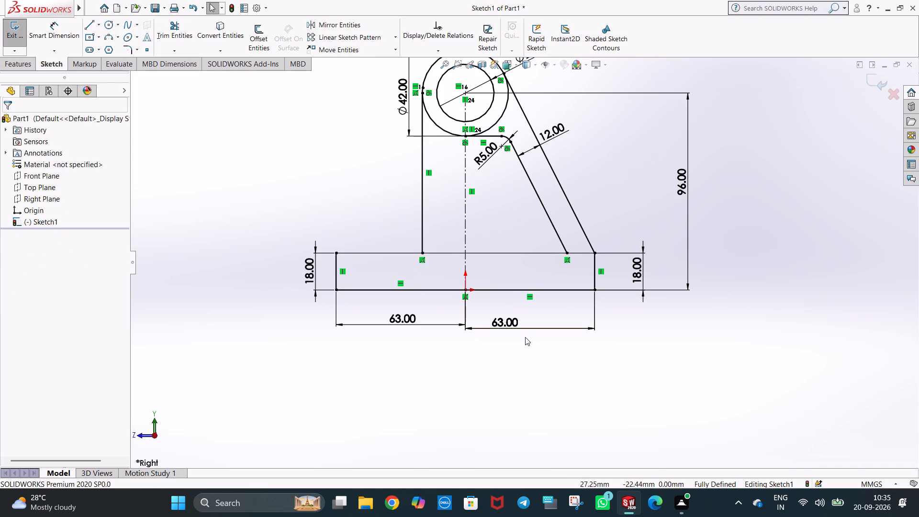
# Move both 63 mm dimensions closer to the base's bottom edge, roughly level with each other.
pyautogui.moveTo(511, 324); pyautogui.dragTo(533, 311)
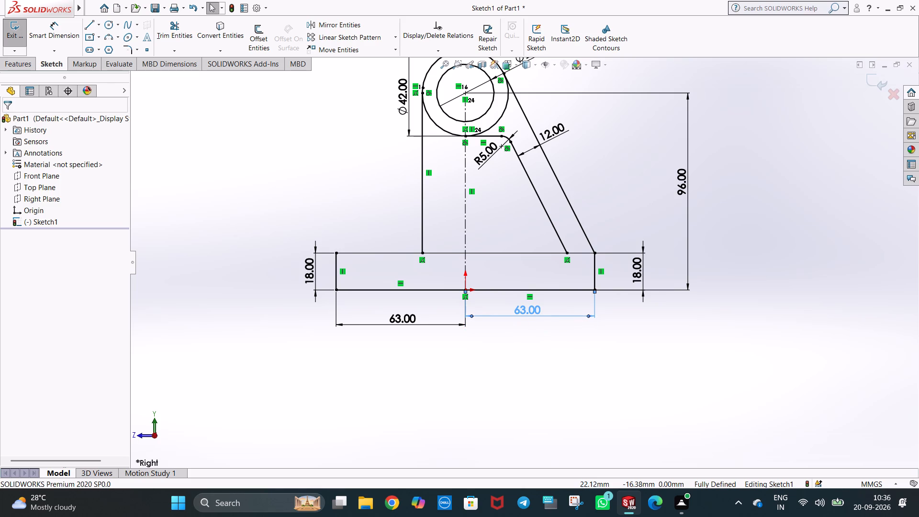
pyautogui.click(545, 364)
pyautogui.moveTo(402, 319); pyautogui.dragTo(397, 315)
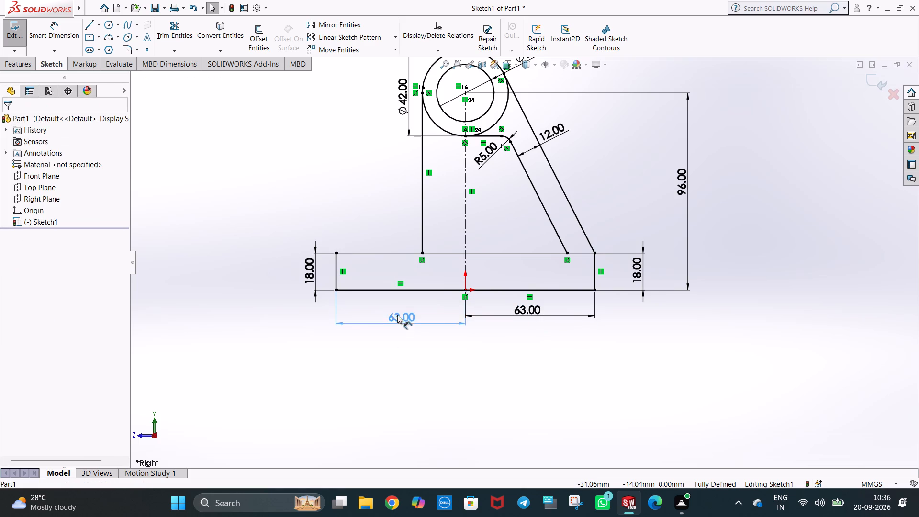
pyautogui.moveTo(397, 315); pyautogui.dragTo(398, 312)
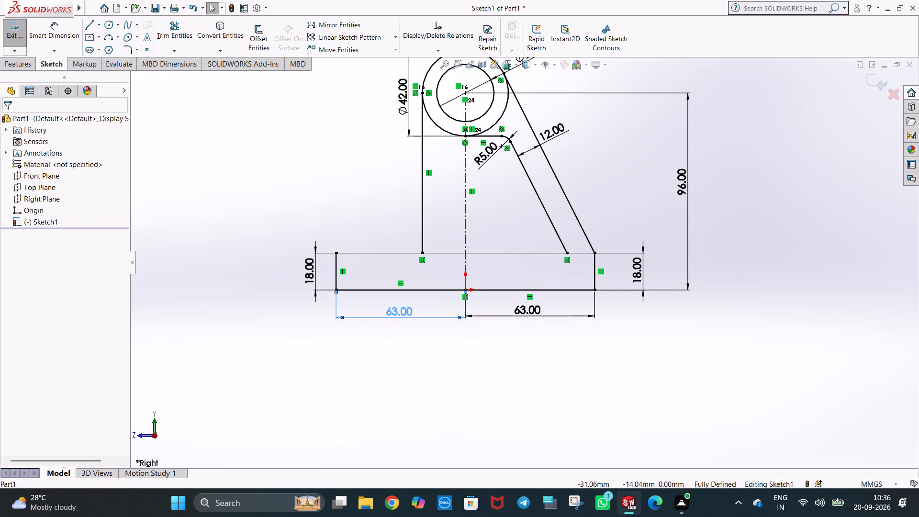
pyautogui.click(571, 375)
pyautogui.click(404, 317)
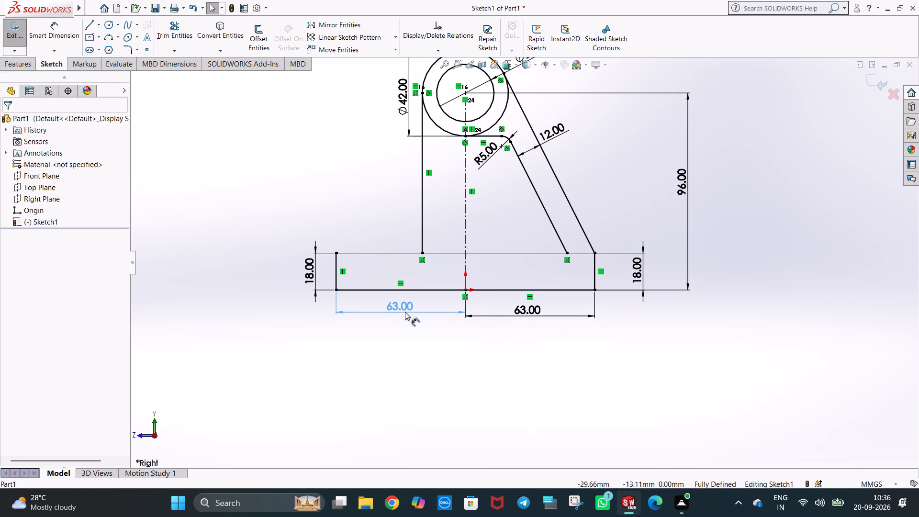
pyautogui.click(590, 413)
pyautogui.click(637, 380)
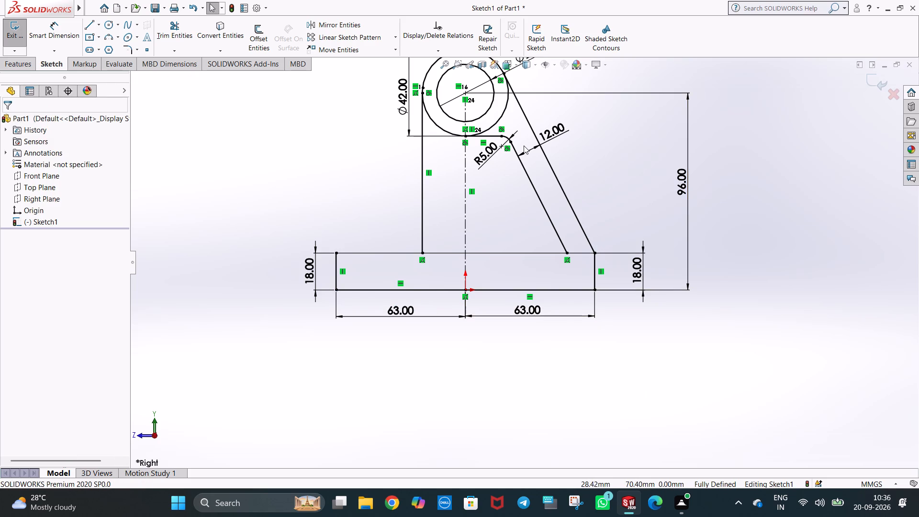
# Draw a circle of 8 mm radius just above the base, near the lower end of the rib's inner slanted line.
pyautogui.scroll(1, 524, 146)
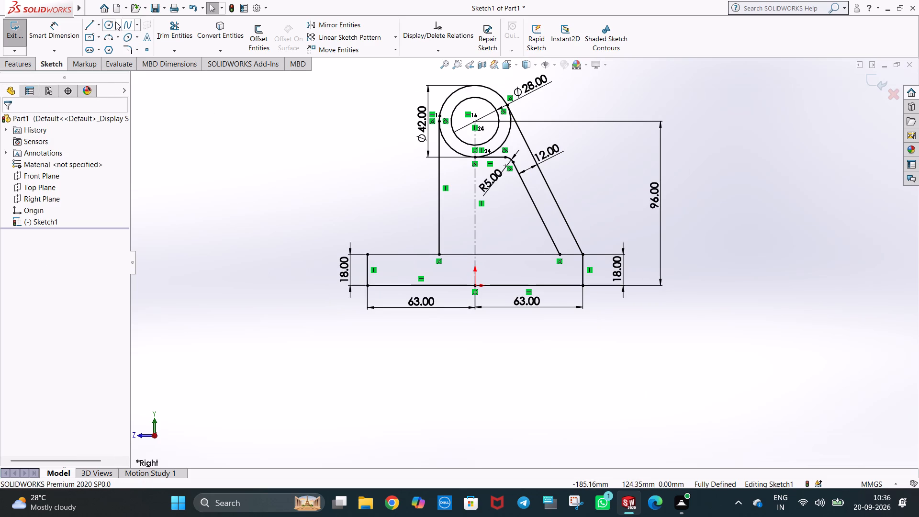
pyautogui.click(111, 24)
pyautogui.scroll(-2, 545, 250)
pyautogui.click(536, 235)
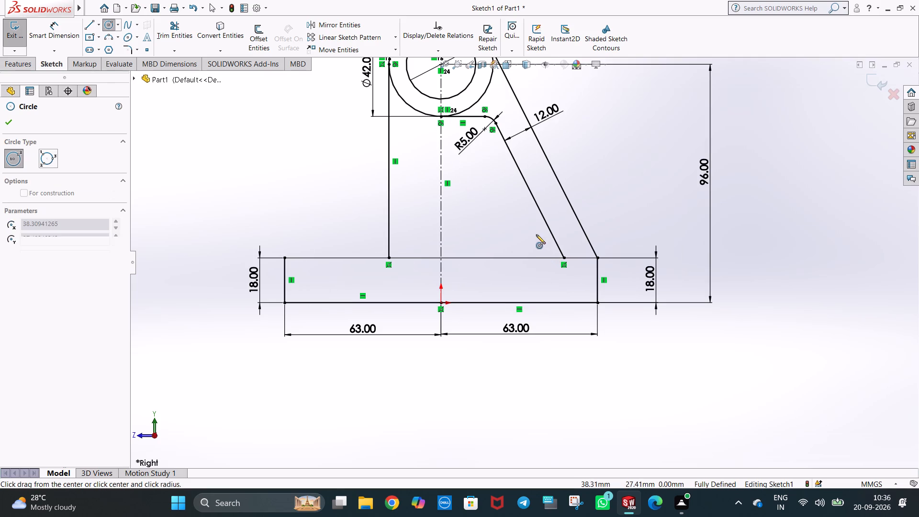
pyautogui.click(539, 249)
pyautogui.press('8')
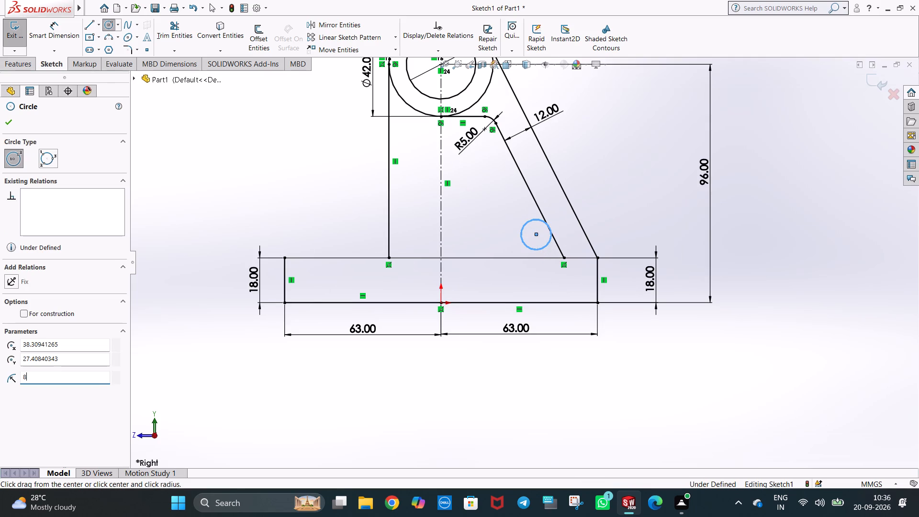
pyautogui.press('Return')
pyautogui.press('Escape')
pyautogui.click(651, 318)
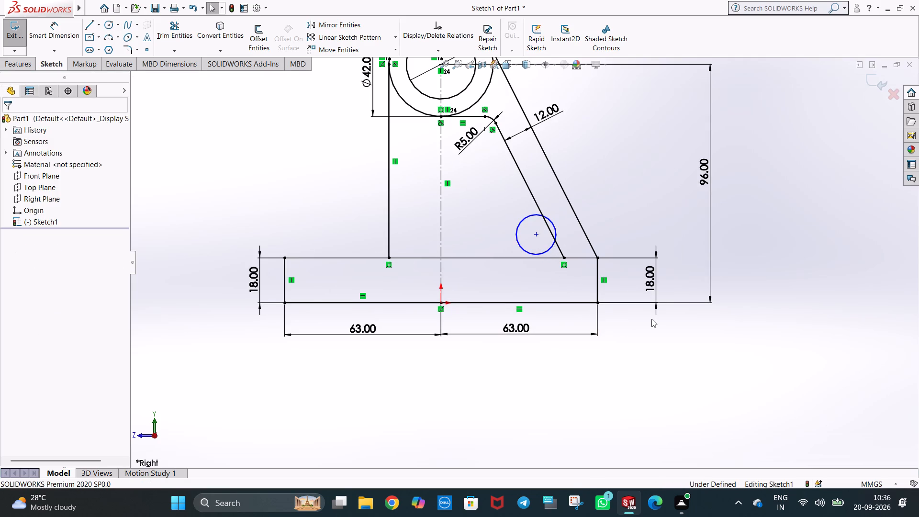
# Make the new circle tangent to the base's top line.
pyautogui.keyDown('ctrl'); pyautogui.click(551, 257); pyautogui.keyUp('ctrl')
pyautogui.keyDown('ctrl'); pyautogui.click(545, 251); pyautogui.keyUp('ctrl')
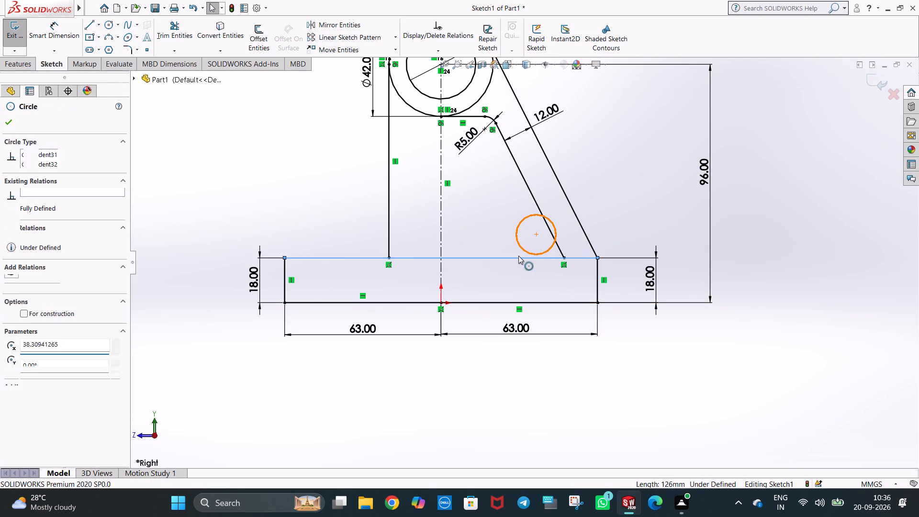
pyautogui.keyDown('ctrl'); pyautogui.click(41, 292); pyautogui.keyUp('ctrl')
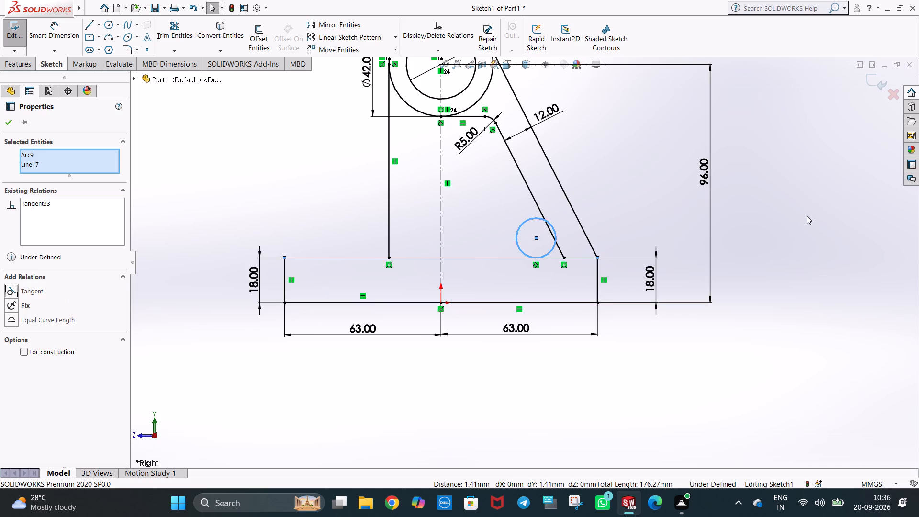
pyautogui.click(772, 219)
# Make the same circle tangent to the rib's inner slanted line.
pyautogui.keyDown('ctrl'); pyautogui.click(535, 207); pyautogui.keyUp('ctrl')
pyautogui.keyDown('ctrl'); pyautogui.click(538, 206); pyautogui.keyUp('ctrl')
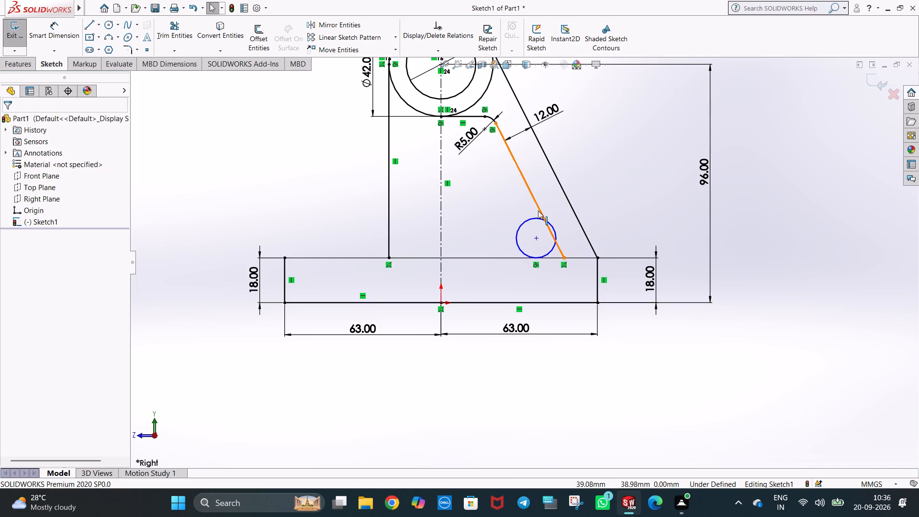
pyautogui.keyDown('ctrl'); pyautogui.click(536, 218); pyautogui.keyUp('ctrl')
pyautogui.keyDown('ctrl'); pyautogui.click(34, 289); pyautogui.keyUp('ctrl')
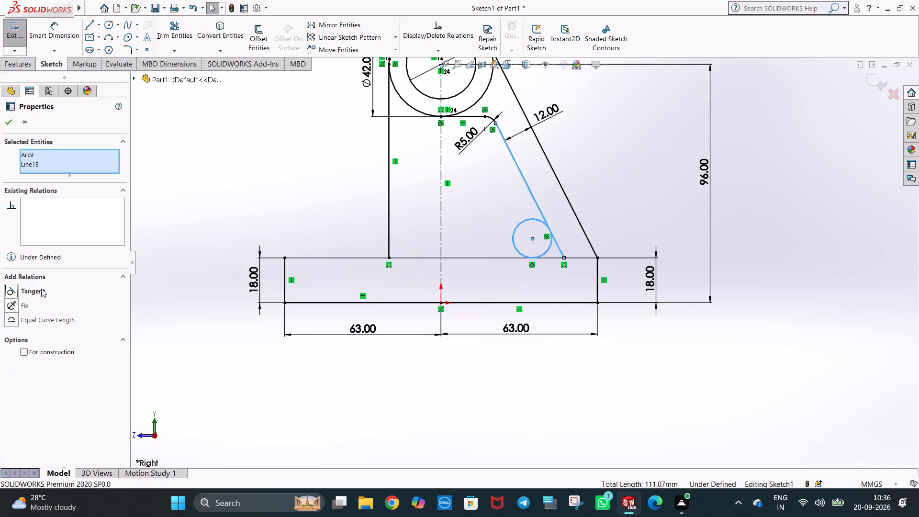
pyautogui.click(728, 236)
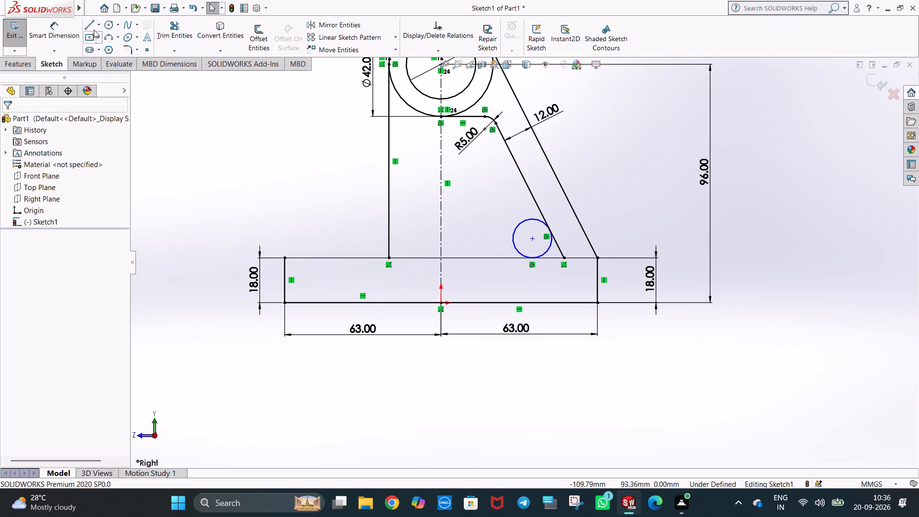
# Trim the slanted line below its tangent point and the circle's excess portion, leaving a rounded corner arc between rib and base.
pyautogui.click(167, 34)
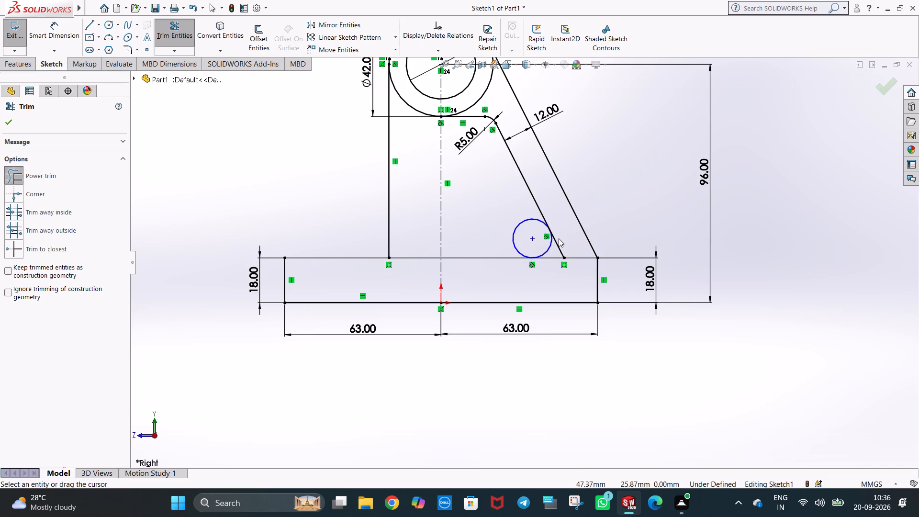
pyautogui.moveTo(559, 238); pyautogui.dragTo(554, 249)
pyautogui.moveTo(507, 223); pyautogui.dragTo(515, 230)
pyautogui.moveTo(515, 230); pyautogui.dragTo(518, 236)
pyautogui.press('Escape')
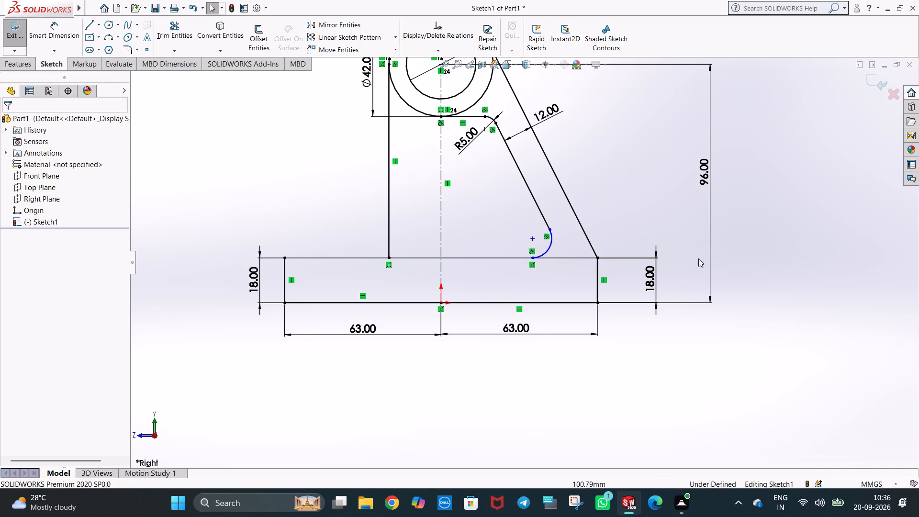
pyautogui.click(735, 249)
# Dimension the arc at the rib's lower end with a radius of 8 mm.
pyautogui.click(73, 34)
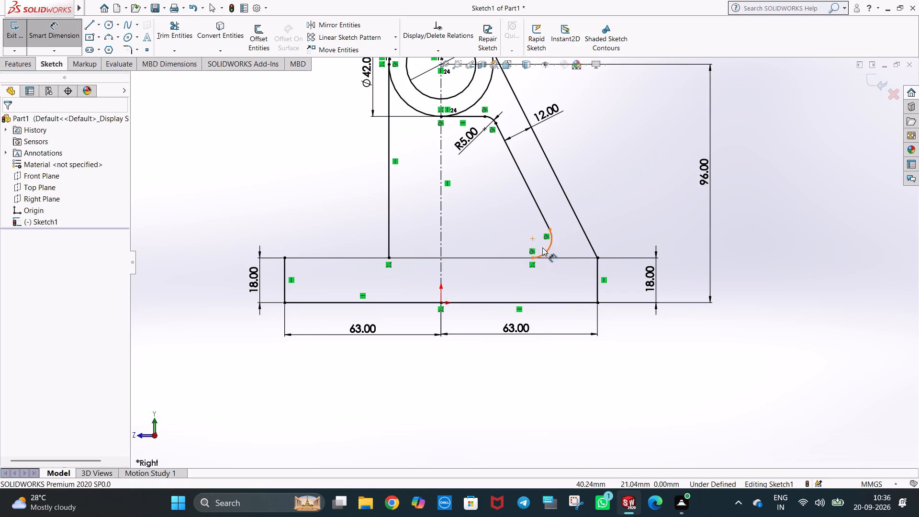
pyautogui.click(545, 249)
pyautogui.click(546, 250)
pyautogui.click(513, 233)
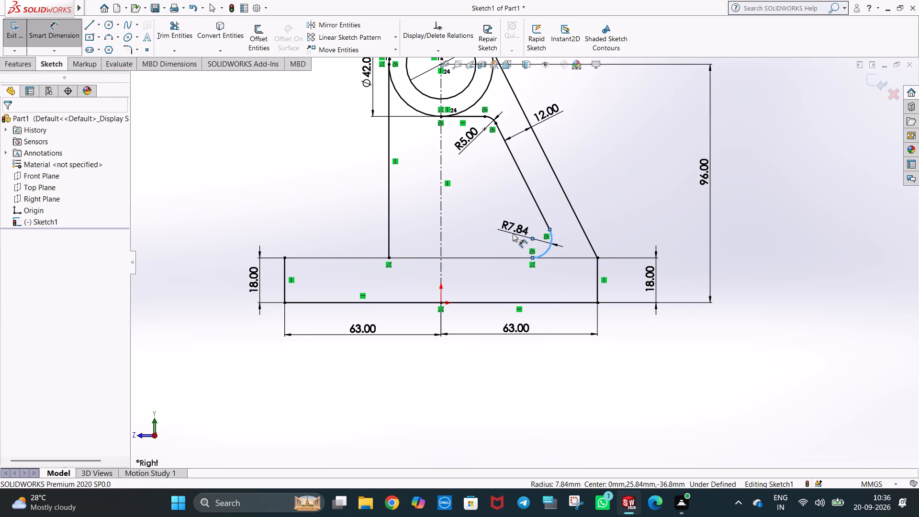
pyautogui.press('8')
pyautogui.press('Return')
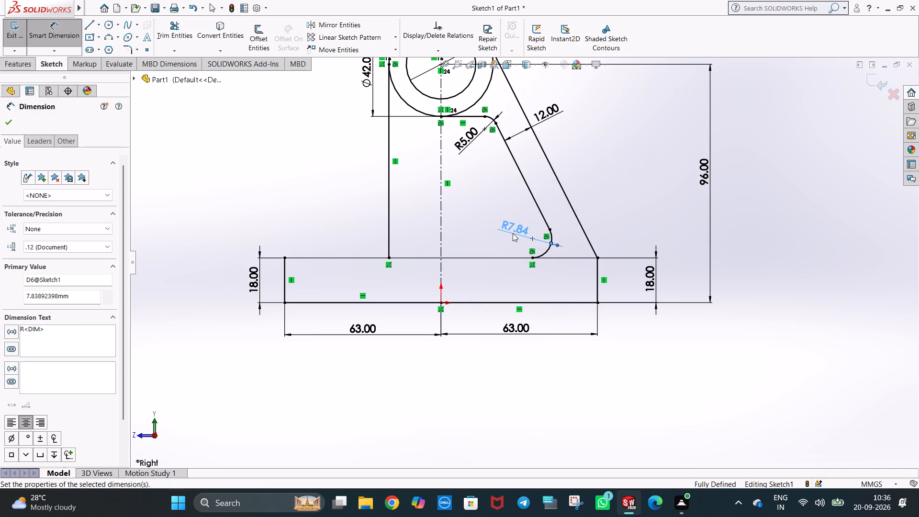
pyautogui.click(634, 357)
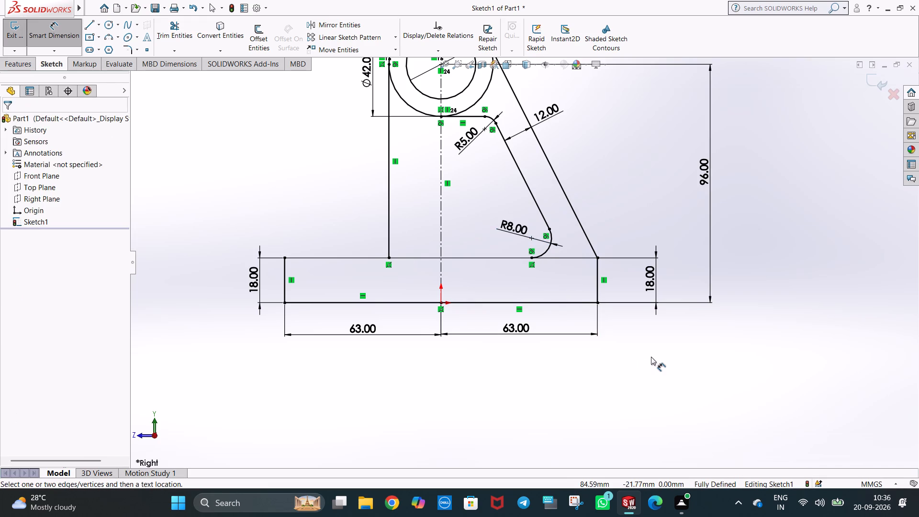
pyautogui.press('Escape')
pyautogui.scroll(1, 650, 354)
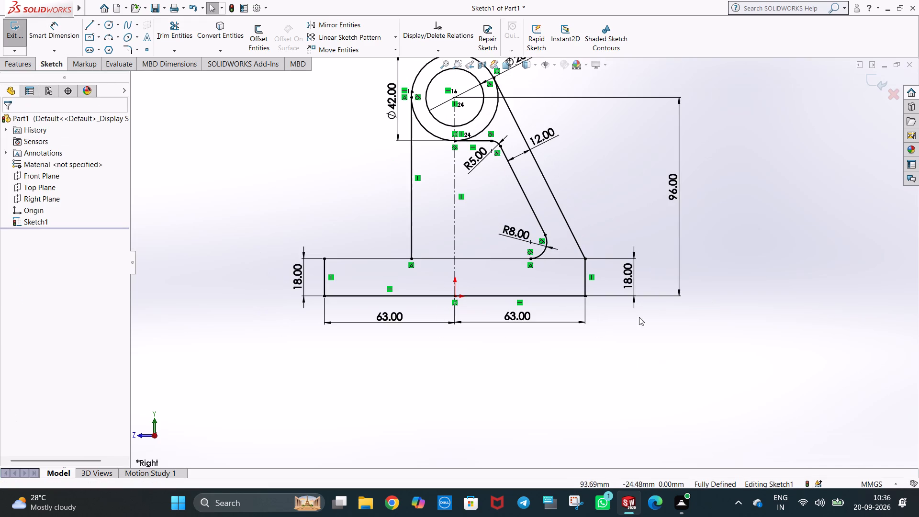
pyautogui.press('Escape')
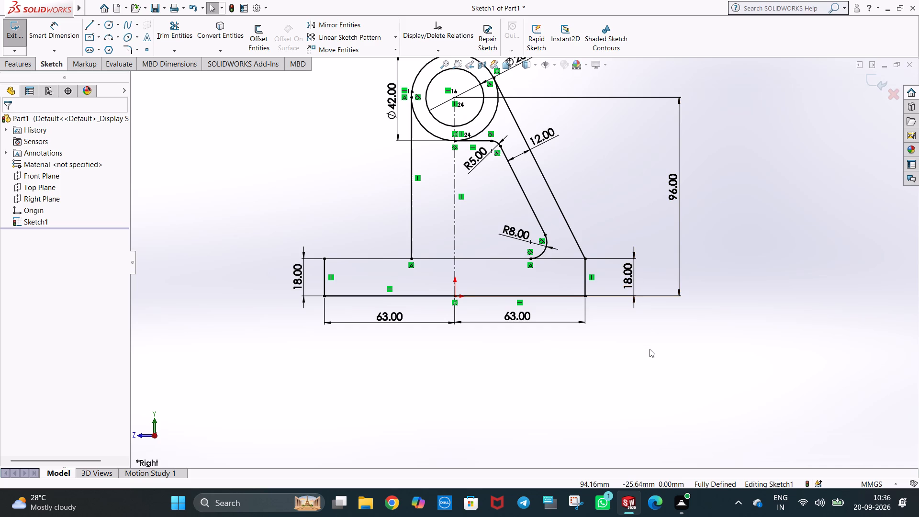
pyautogui.press('Escape')
pyautogui.click(650, 349)
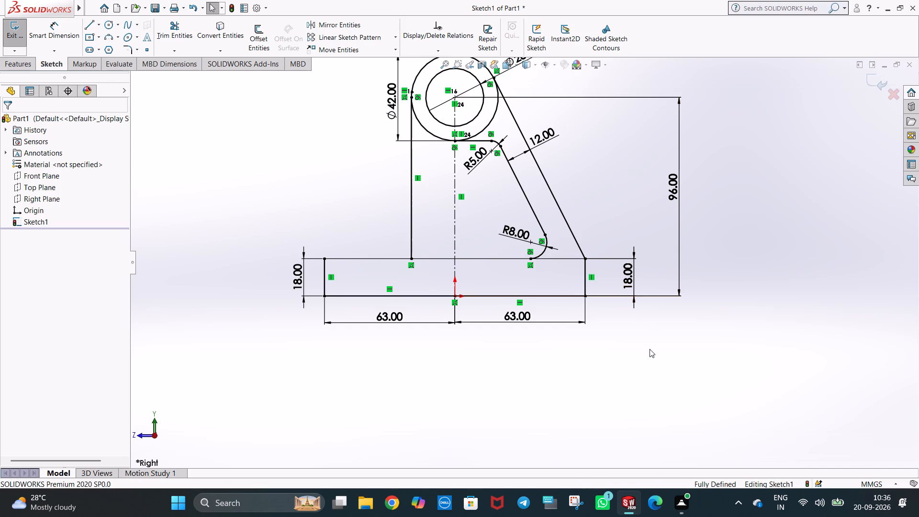
# Move the 96 mm height dimension and the rib-side 18 mm base dimension closer to the profile in the normal-to-sketch view.
pyautogui.moveTo(639, 309); pyautogui.dragTo(618, 375, button='middle')
pyautogui.scroll(1, 620, 366)
pyautogui.moveTo(644, 343); pyautogui.dragTo(661, 292, button='middle')
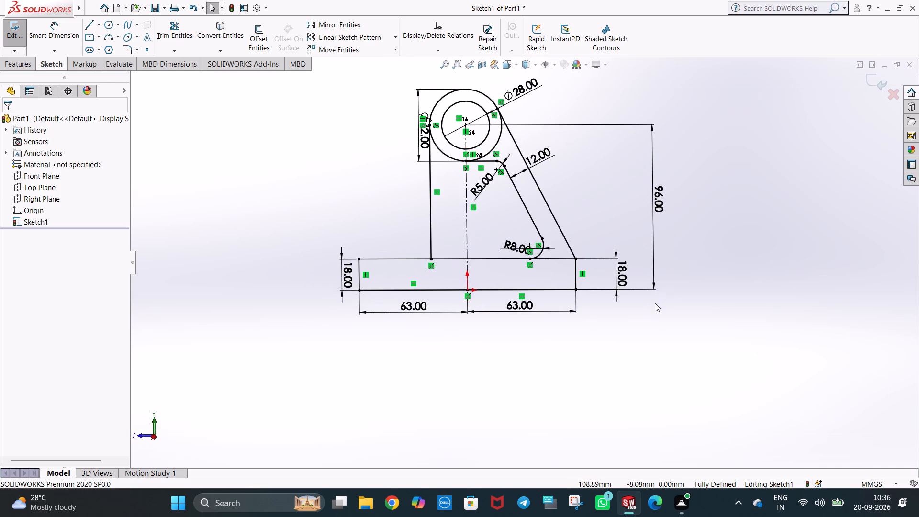
pyautogui.hotkey('ctrl', '8')
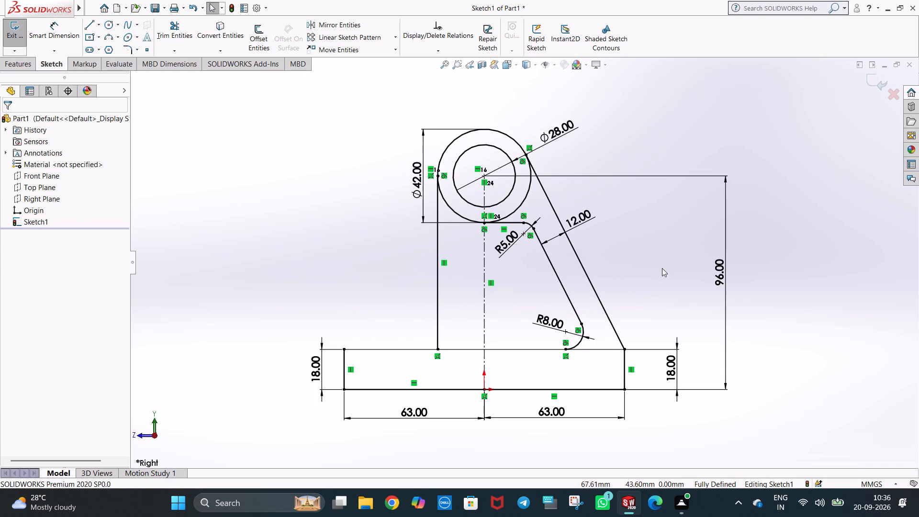
pyautogui.click(760, 253)
pyautogui.moveTo(722, 256); pyautogui.dragTo(688, 256)
pyautogui.click(751, 227)
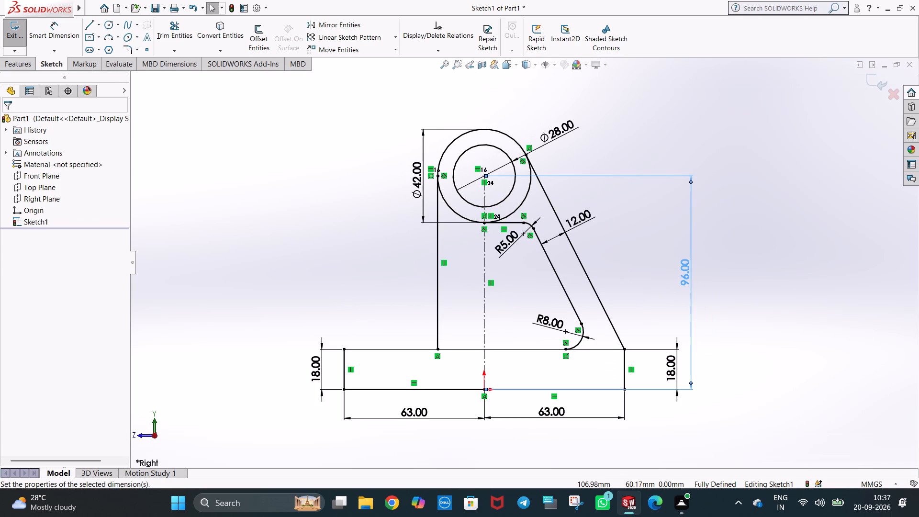
pyautogui.click(795, 313)
pyautogui.moveTo(672, 370); pyautogui.dragTo(641, 372)
pyautogui.click(741, 293)
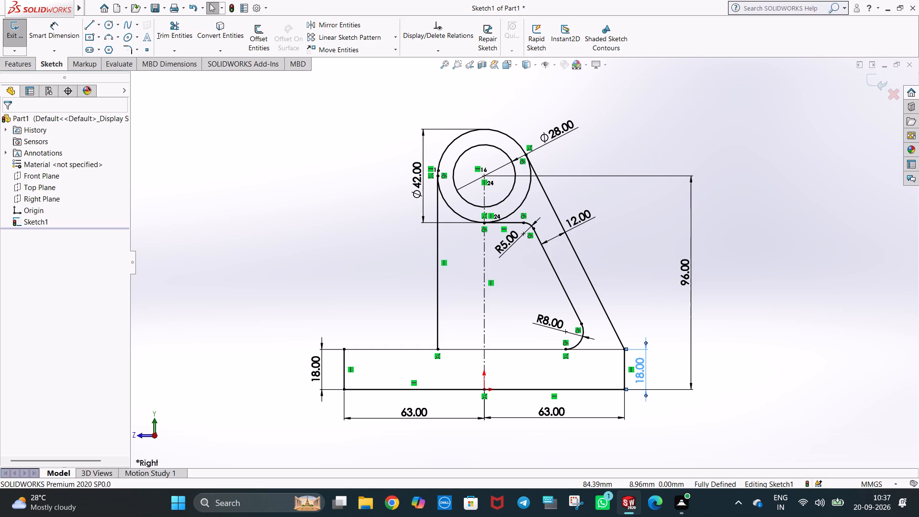
pyautogui.moveTo(686, 277); pyautogui.dragTo(685, 277)
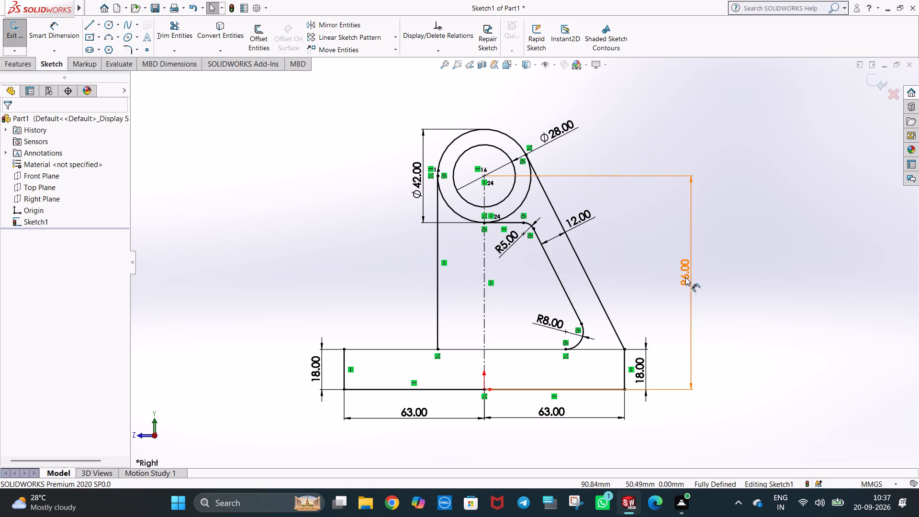
pyautogui.moveTo(685, 277); pyautogui.dragTo(657, 279)
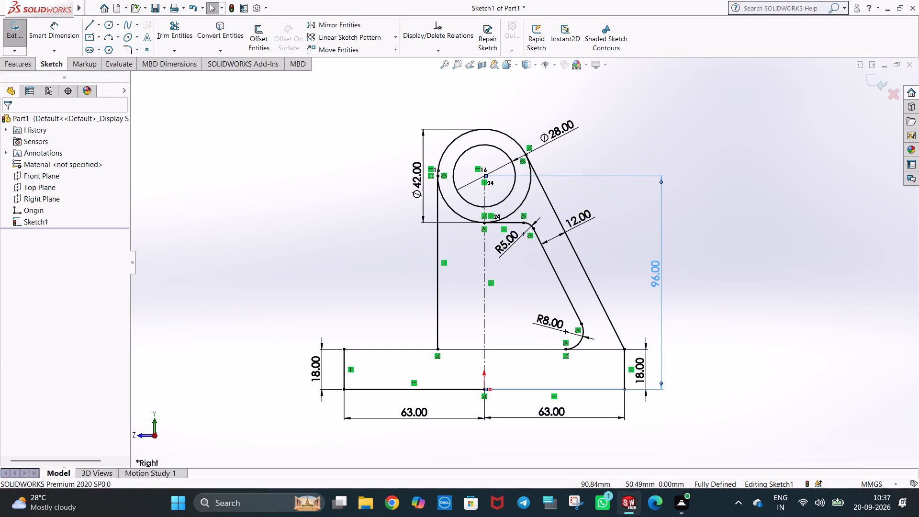
pyautogui.click(292, 273)
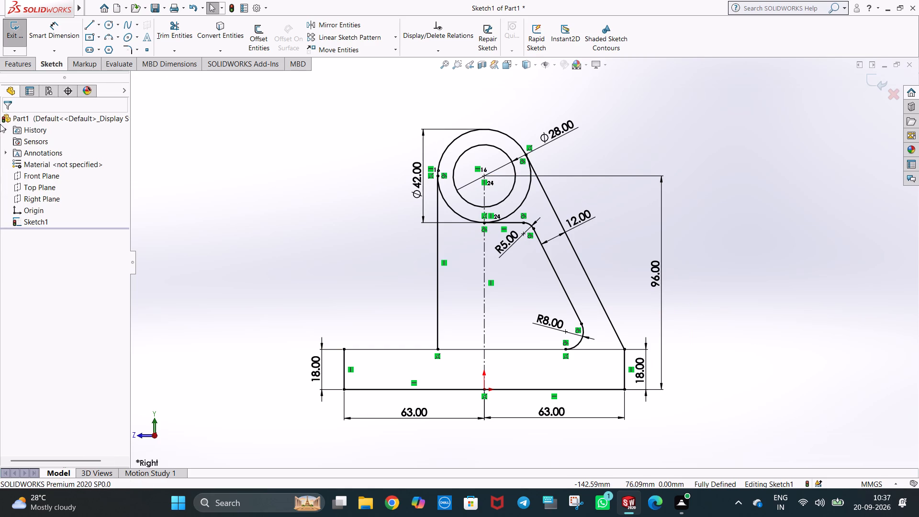
# Set up a boss extrusion of the profile sketch with a Mid Plane end condition and a 135 mm depth.
pyautogui.click(23, 63)
pyautogui.click(27, 36)
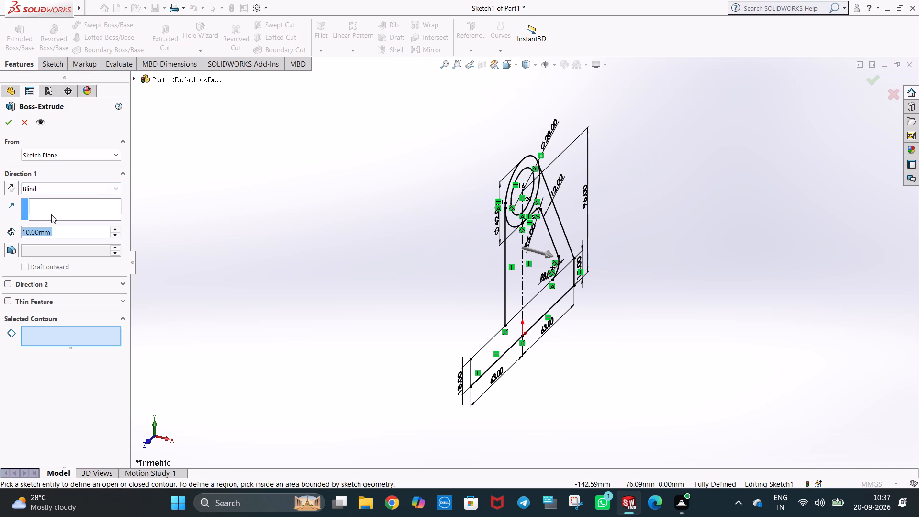
pyautogui.write('135')
pyautogui.press('Return')
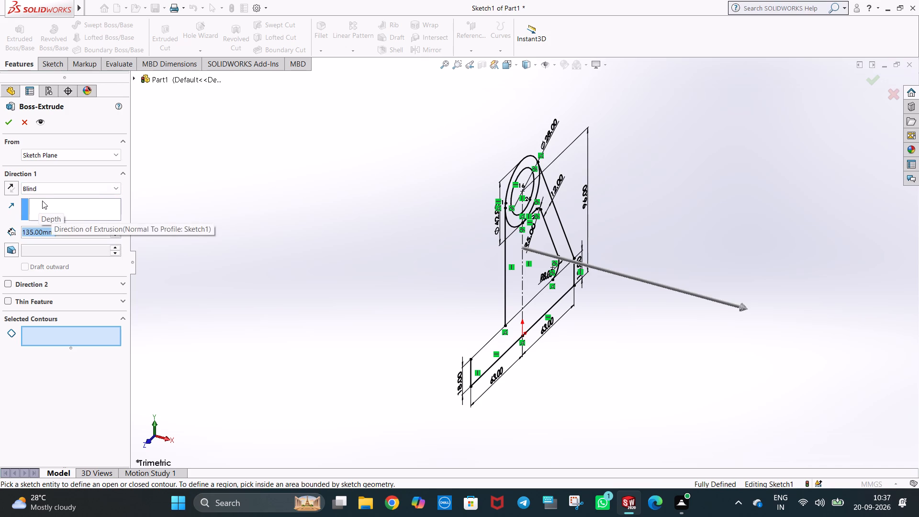
pyautogui.click(37, 184)
pyautogui.click(64, 244)
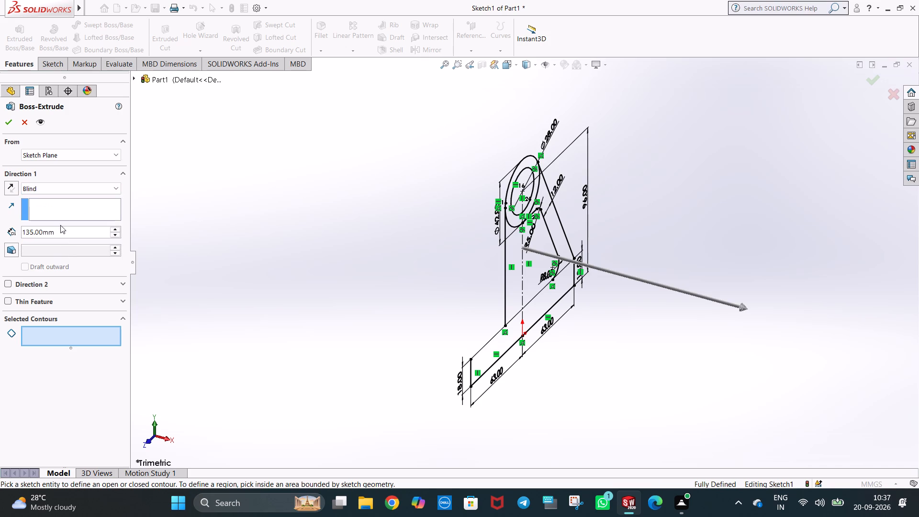
pyautogui.click(67, 191)
pyautogui.click(71, 239)
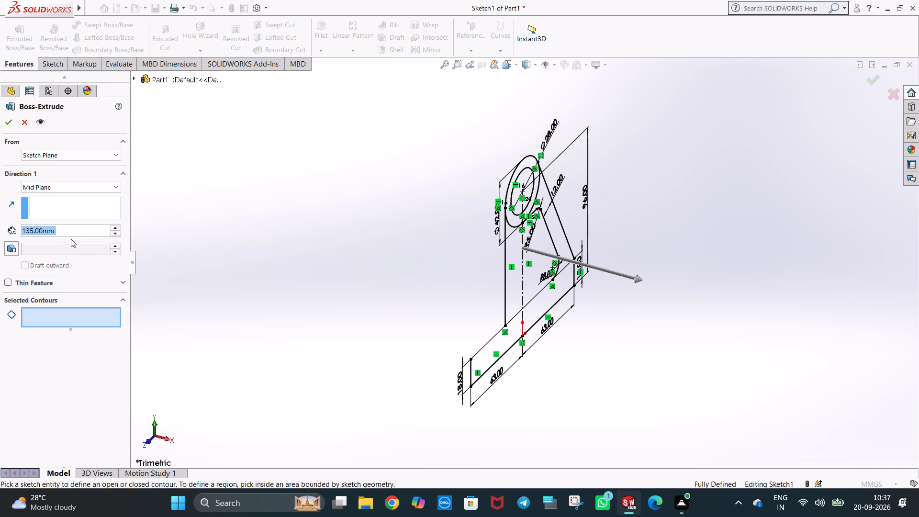
# Extrude the ring between the two circles, the slanted rib and both halves of the base as the selected contours.
pyautogui.moveTo(279, 255); pyautogui.dragTo(312, 256, button='middle')
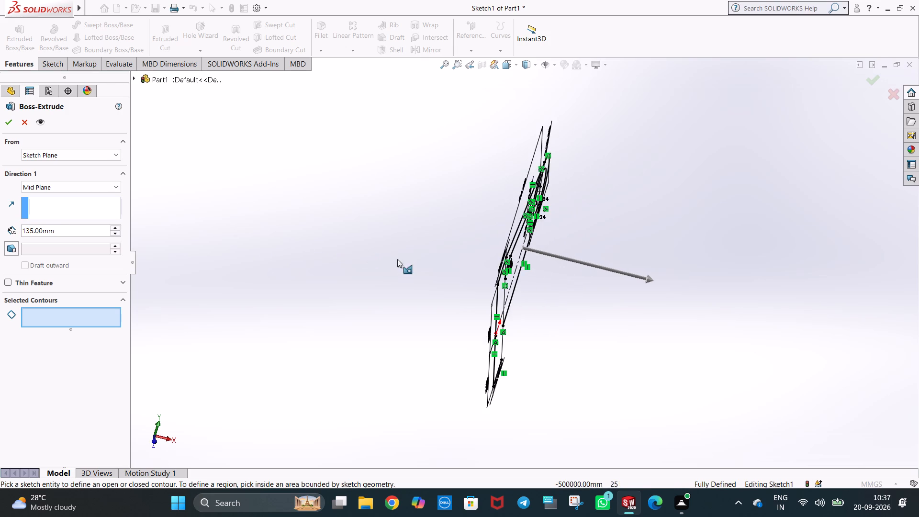
pyautogui.moveTo(398, 259); pyautogui.dragTo(458, 263, button='middle')
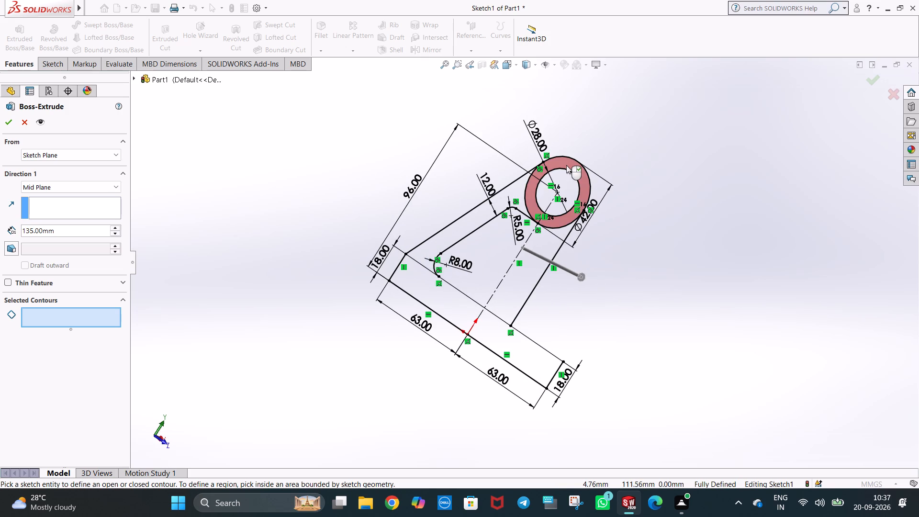
pyautogui.click(566, 165)
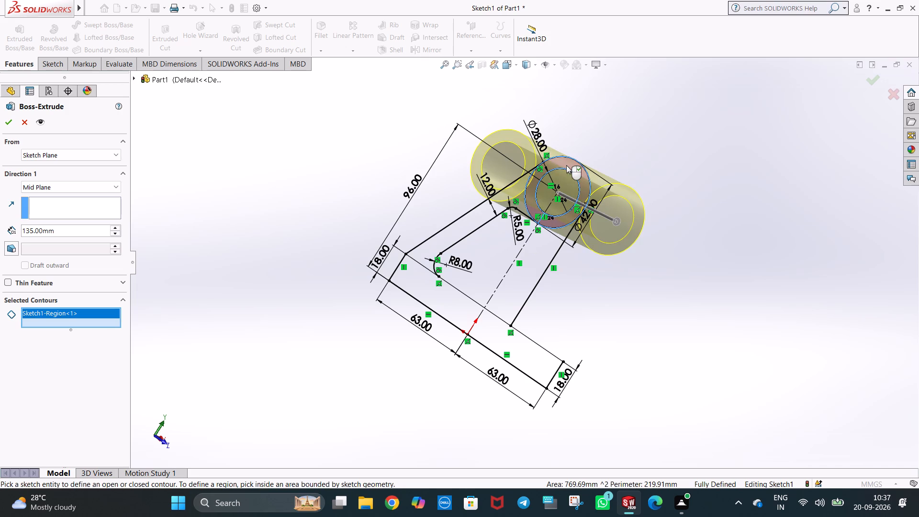
pyautogui.click(470, 220)
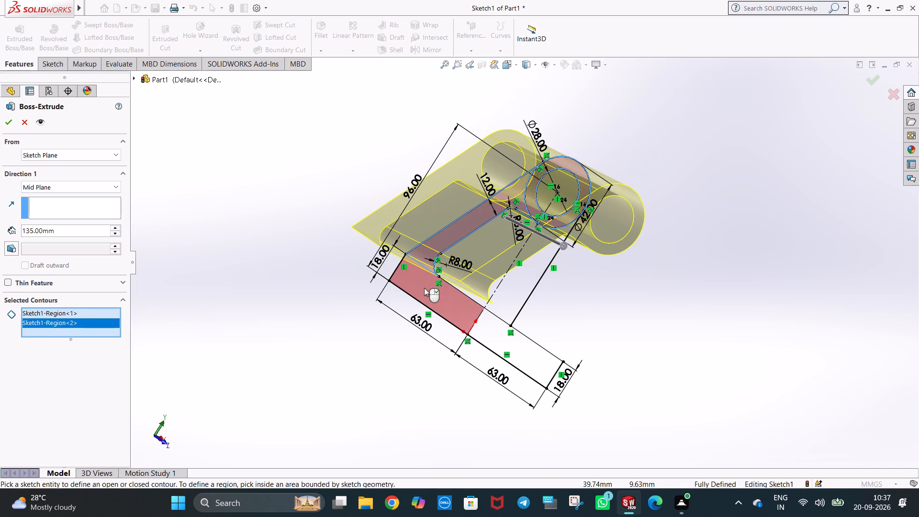
pyautogui.click(424, 288)
pyautogui.click(543, 359)
pyautogui.moveTo(681, 281); pyautogui.dragTo(605, 300, button='middle')
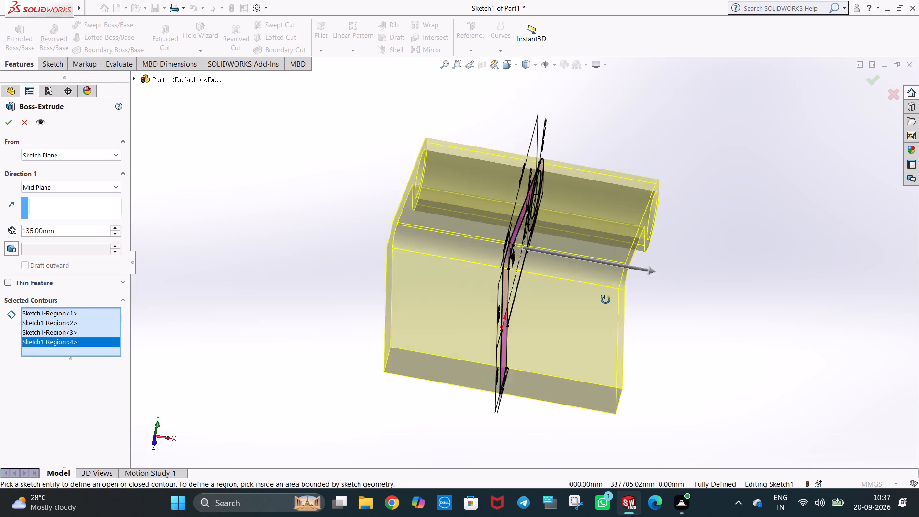
pyautogui.moveTo(605, 300); pyautogui.dragTo(627, 248, button='middle')
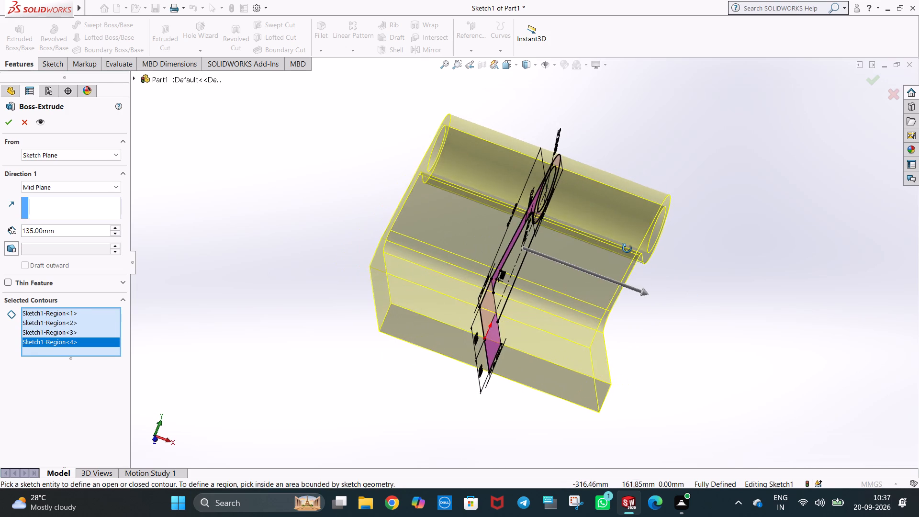
pyautogui.moveTo(627, 248); pyautogui.dragTo(689, 254, button='middle')
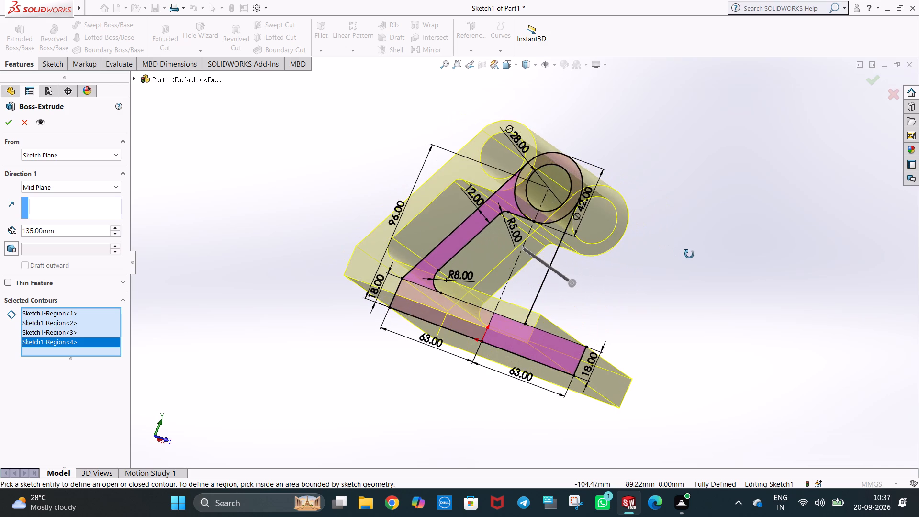
pyautogui.moveTo(689, 254); pyautogui.dragTo(679, 255, button='middle')
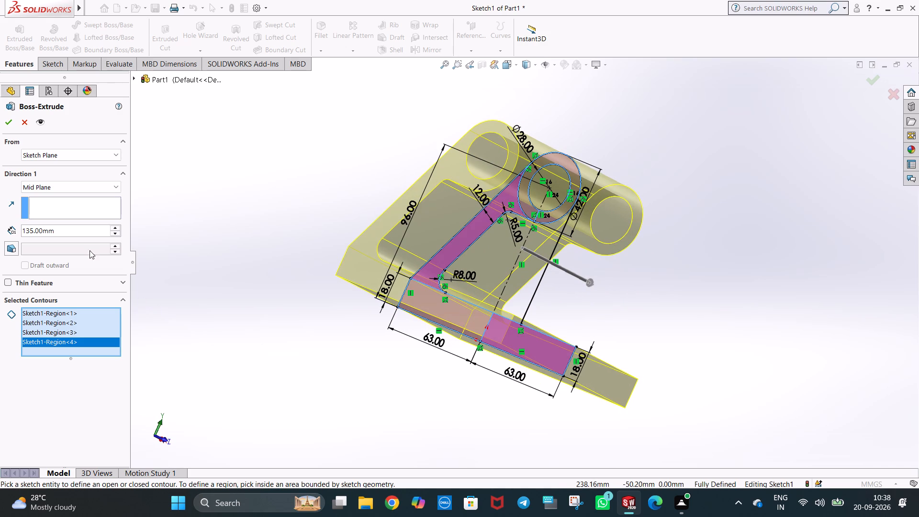
pyautogui.click(9, 122)
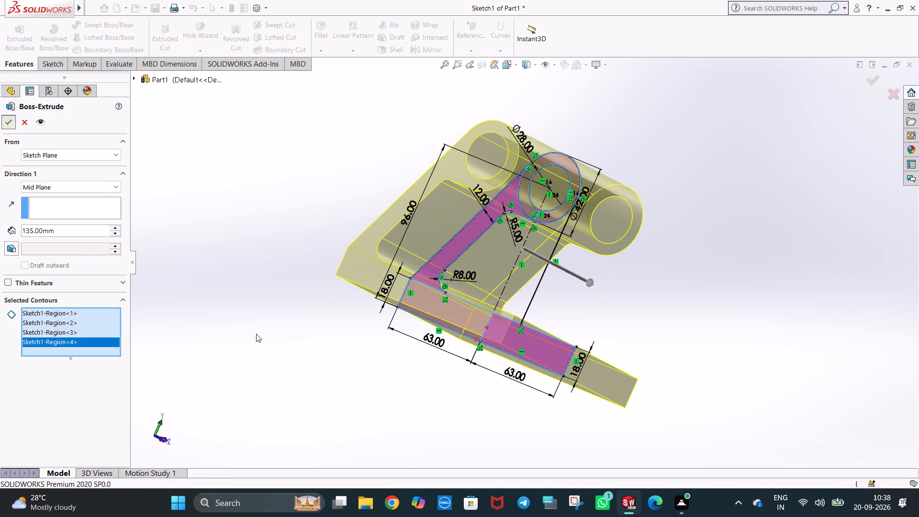
# Examine the extruded bracket from several angles, including the Left view.
pyautogui.moveTo(269, 338); pyautogui.dragTo(285, 335, button='middle')
pyautogui.scroll(2, 288, 334)
pyautogui.moveTo(316, 318); pyautogui.dragTo(320, 333, button='middle')
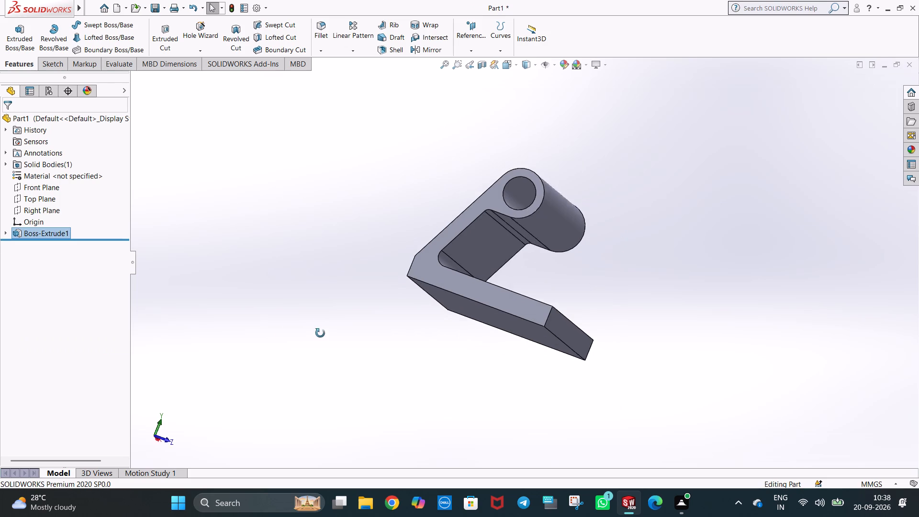
pyautogui.moveTo(320, 333); pyautogui.dragTo(327, 351, button='middle')
pyautogui.scroll(1, 327, 349)
pyautogui.moveTo(354, 305); pyautogui.dragTo(321, 322, button='middle')
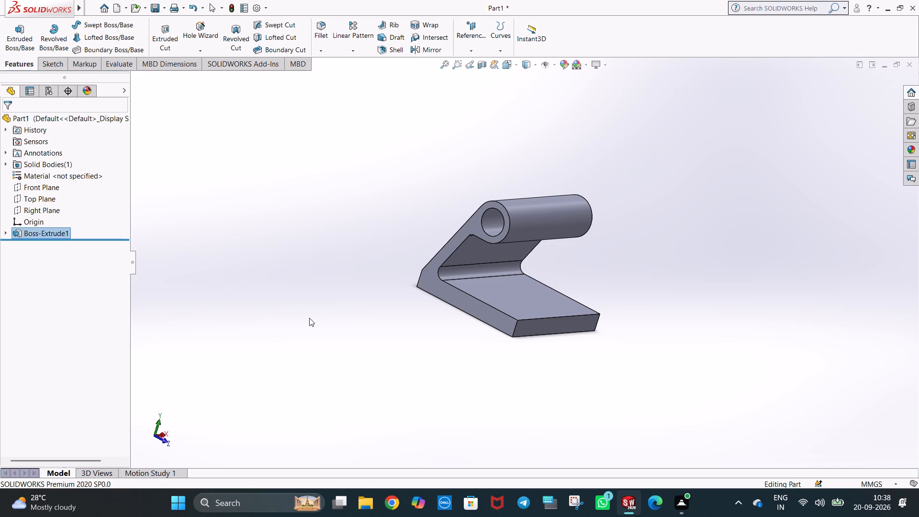
pyautogui.hotkey('ctrl', '3')
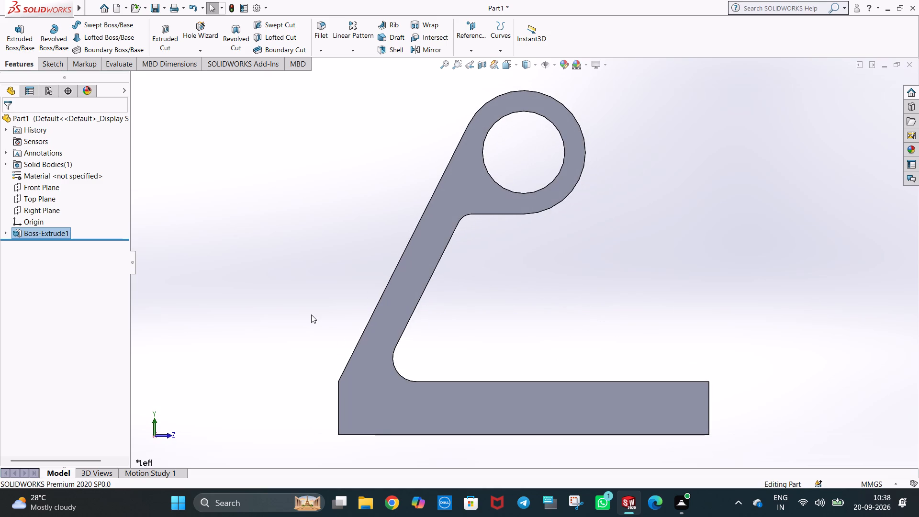
pyautogui.scroll(1, 491, 246)
pyautogui.press('Escape')
pyautogui.click(620, 260)
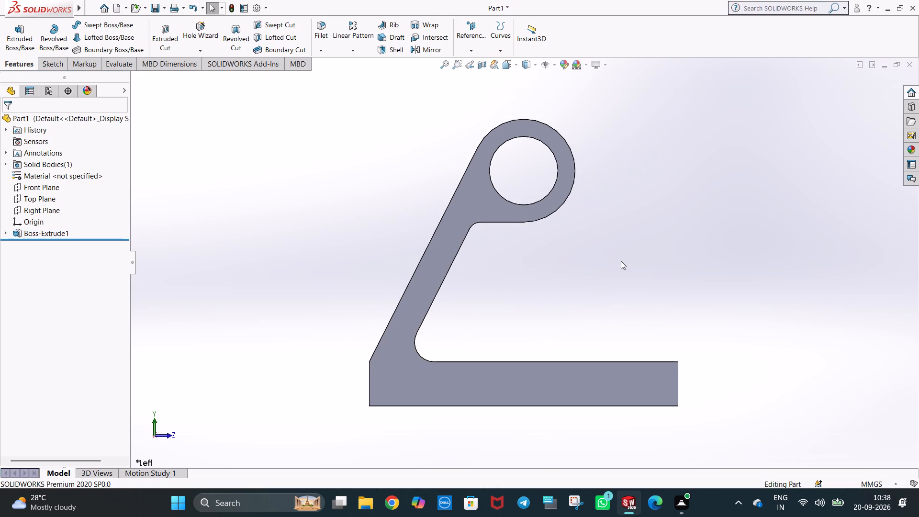
pyautogui.middleClick(621, 261)
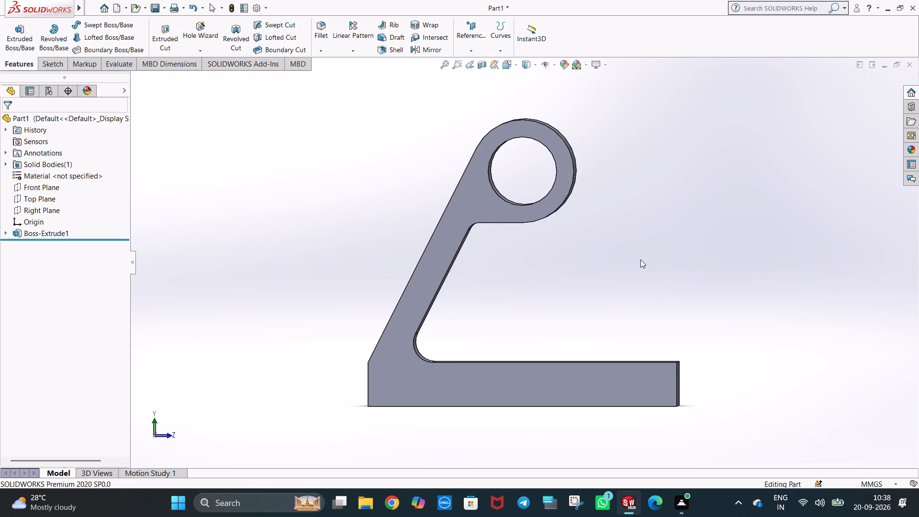
pyautogui.scroll(1, 636, 257)
pyautogui.moveTo(634, 263); pyautogui.dragTo(602, 278, button='middle')
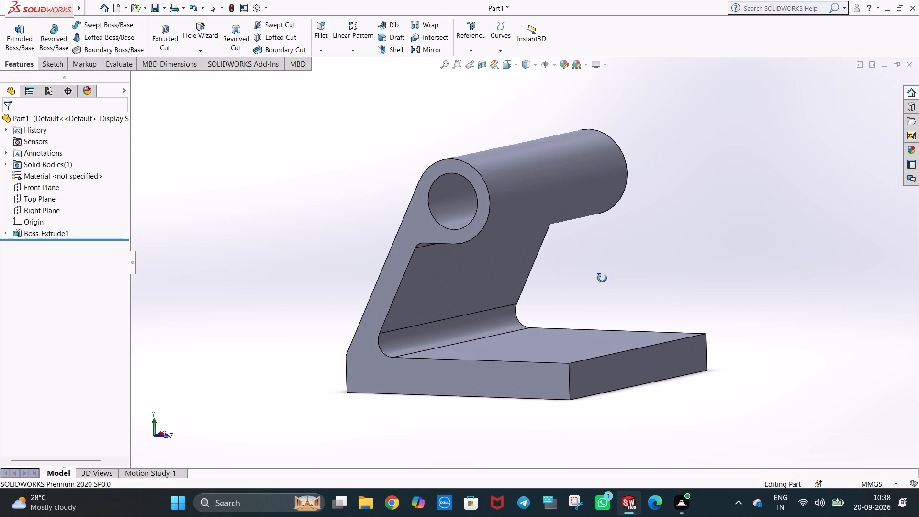
pyautogui.moveTo(602, 278); pyautogui.dragTo(600, 275, button='middle')
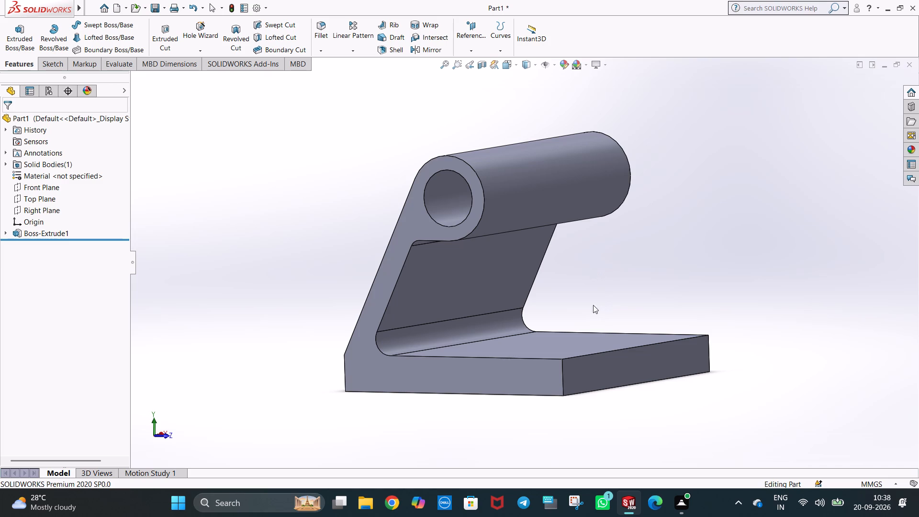
# On the bracket's left profile face, sketch two circles centred on the bore, with radii of 14 mm and 21 mm matching its edges.
pyautogui.rightClick(466, 233)
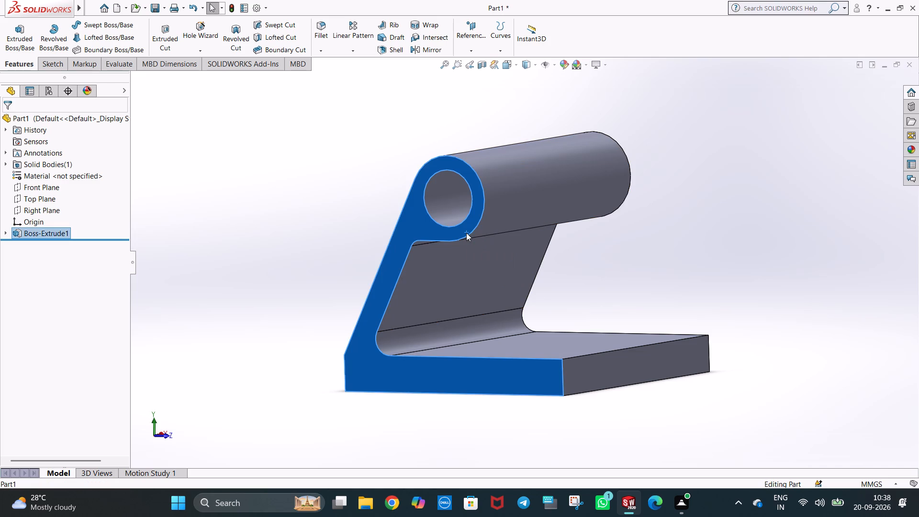
pyautogui.click(489, 220)
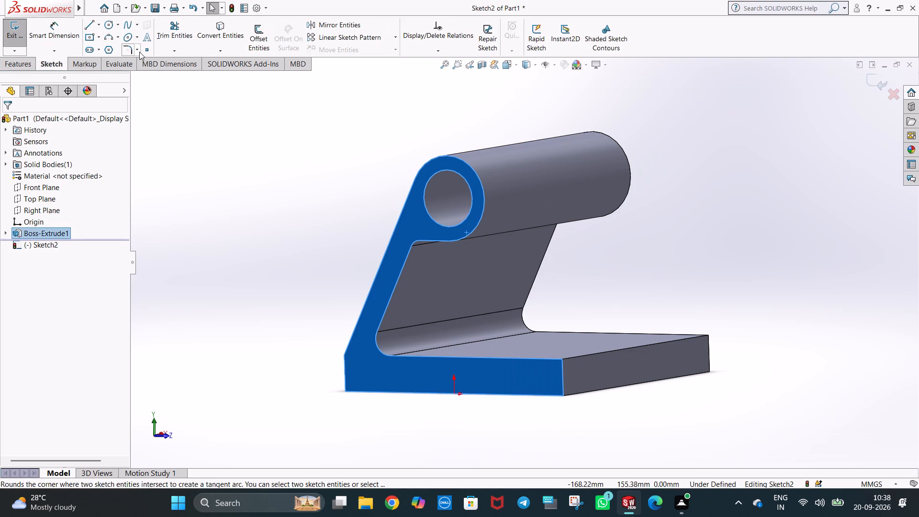
pyautogui.hotkey('ctrl', '8')
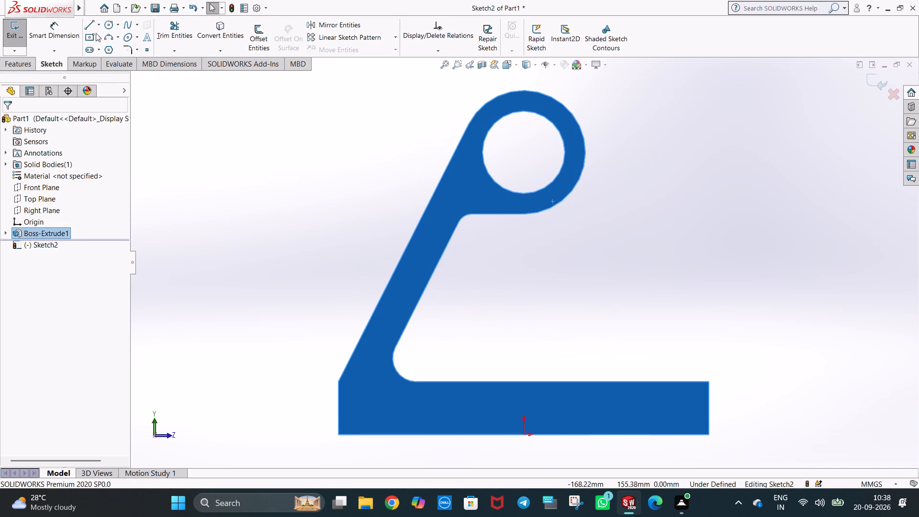
pyautogui.click(108, 26)
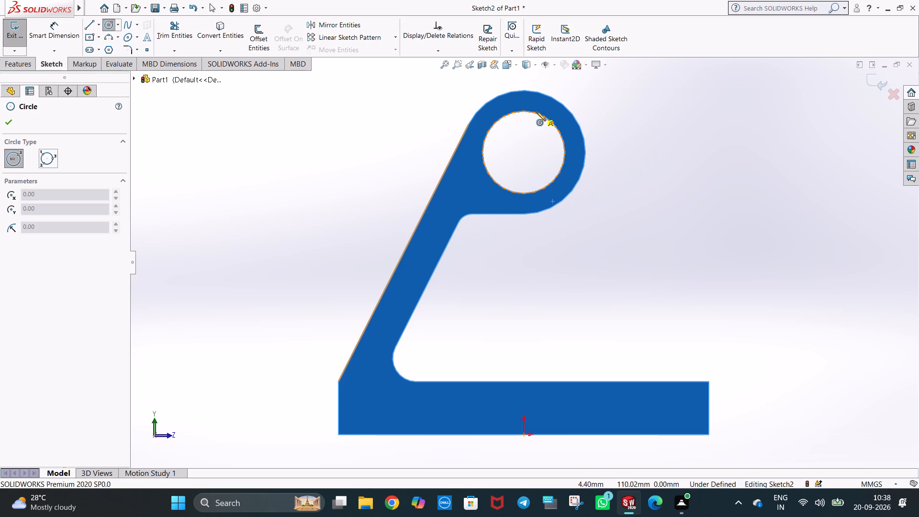
pyautogui.click(524, 151)
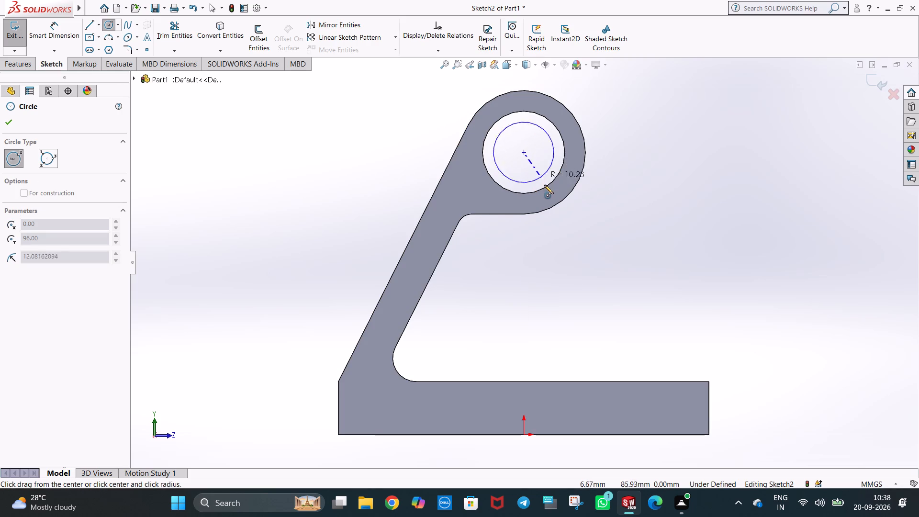
pyautogui.click(545, 187)
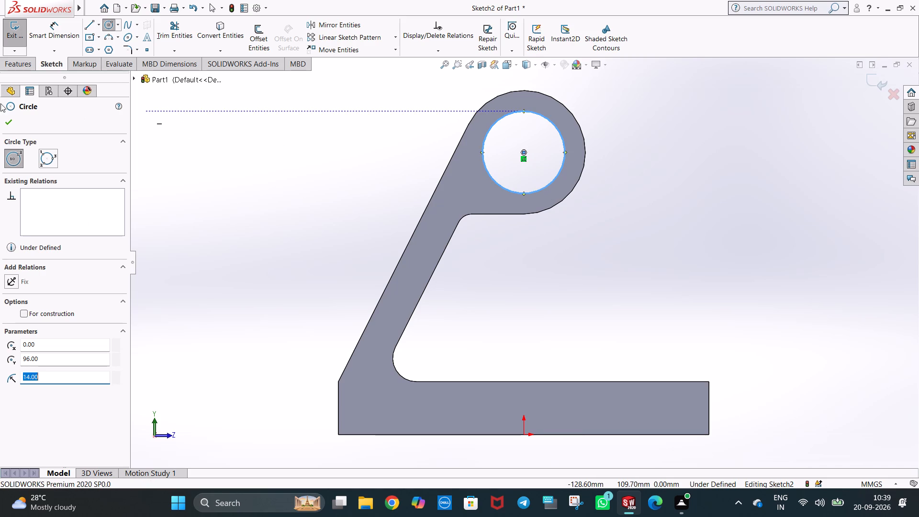
pyautogui.click(7, 121)
pyautogui.click(110, 27)
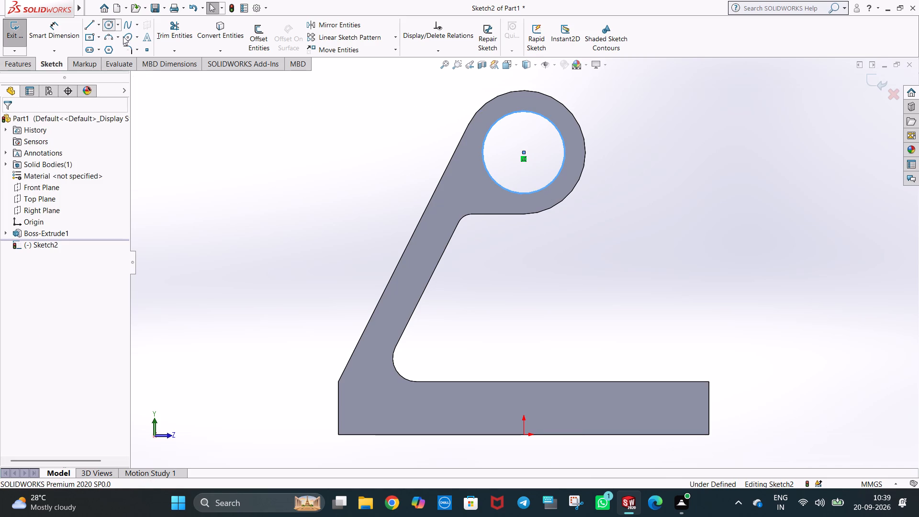
pyautogui.click(523, 152)
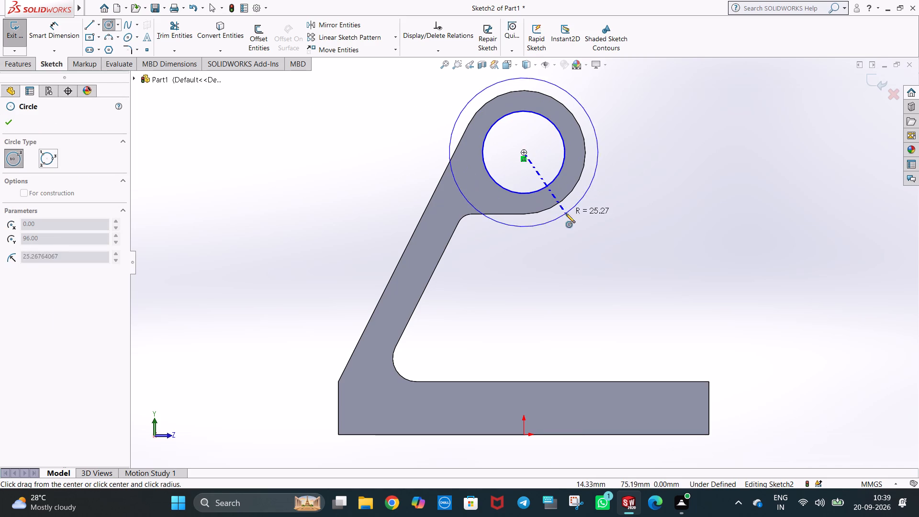
pyautogui.click(561, 200)
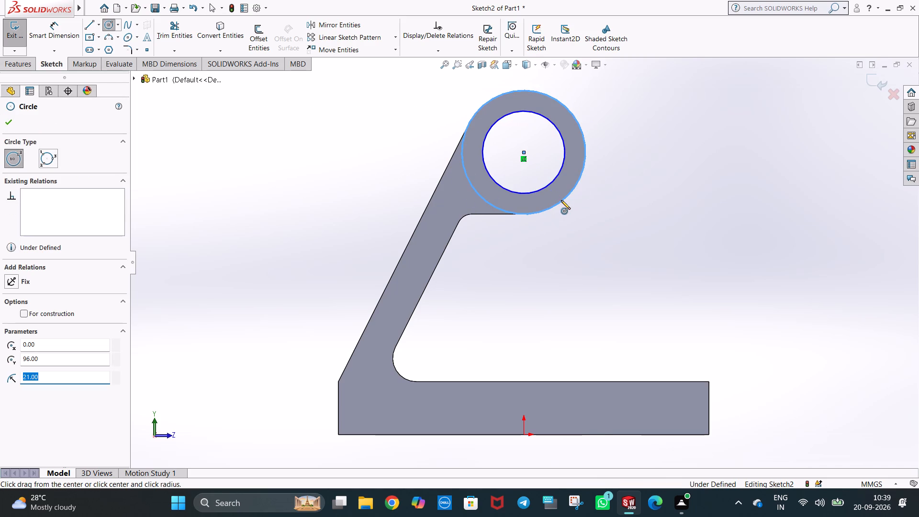
pyautogui.press('Escape')
pyautogui.click(575, 222)
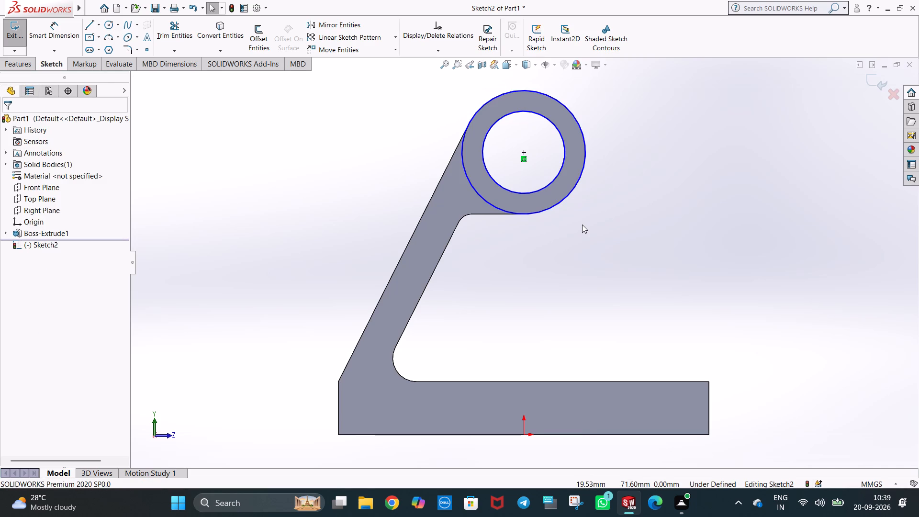
# Dimension the outer circle at 42 mm diameter and the inner circle at 28 mm diameter.
pyautogui.click(53, 33)
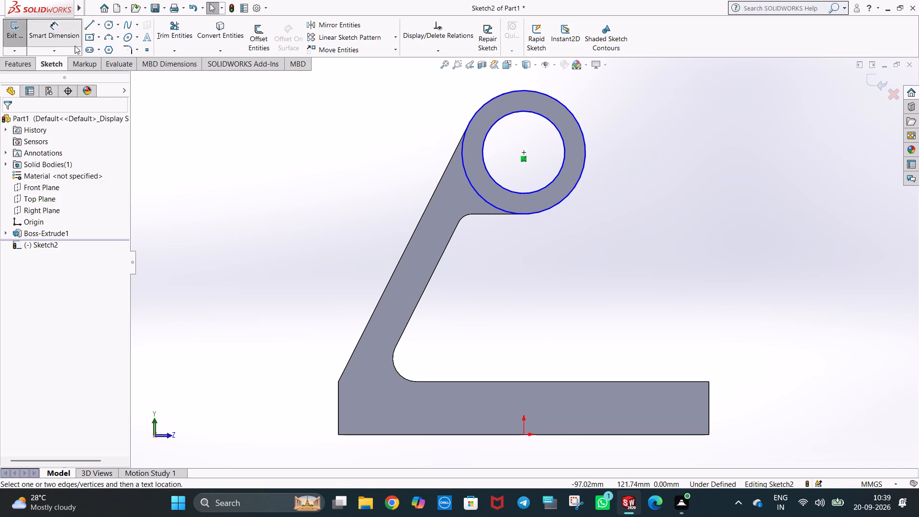
pyautogui.click(562, 103)
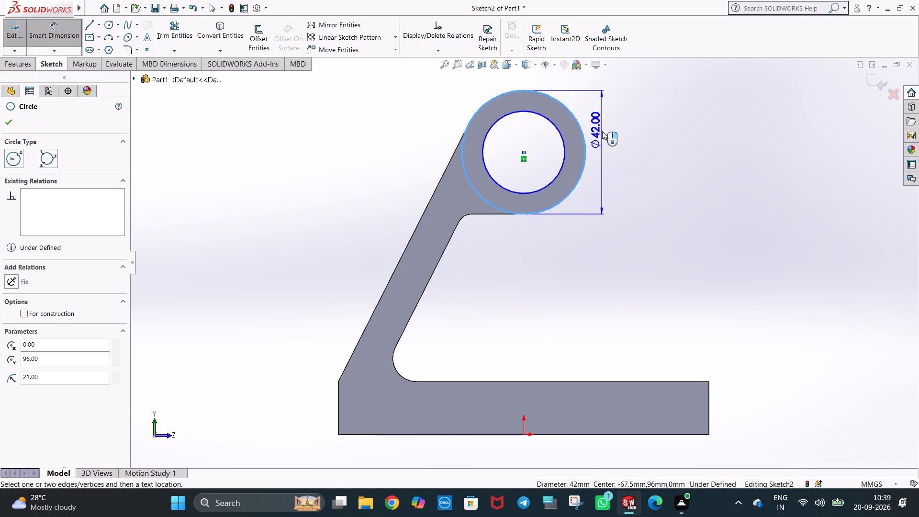
pyautogui.click(608, 148)
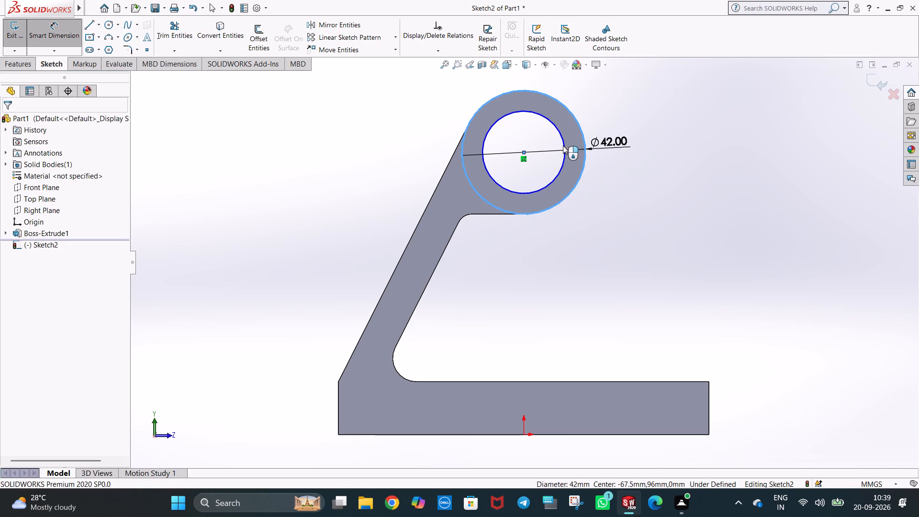
pyautogui.click(566, 132)
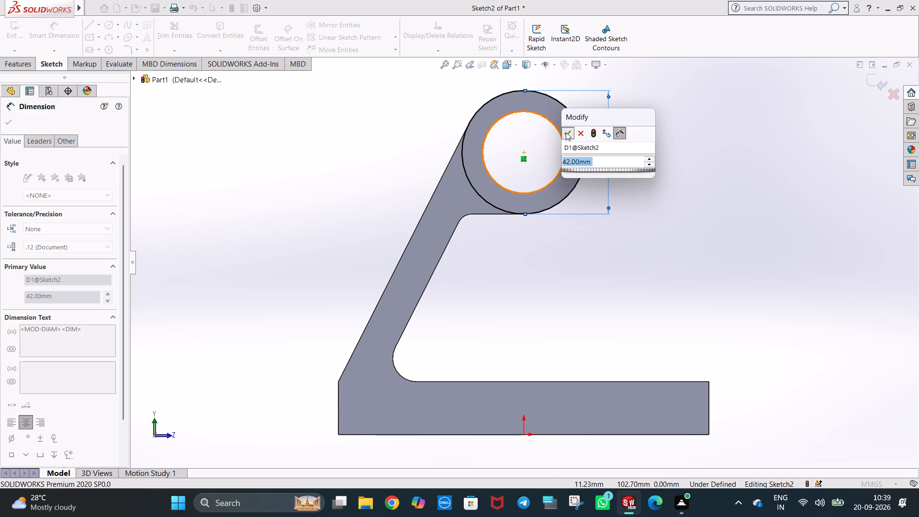
pyautogui.click(500, 117)
pyautogui.click(442, 145)
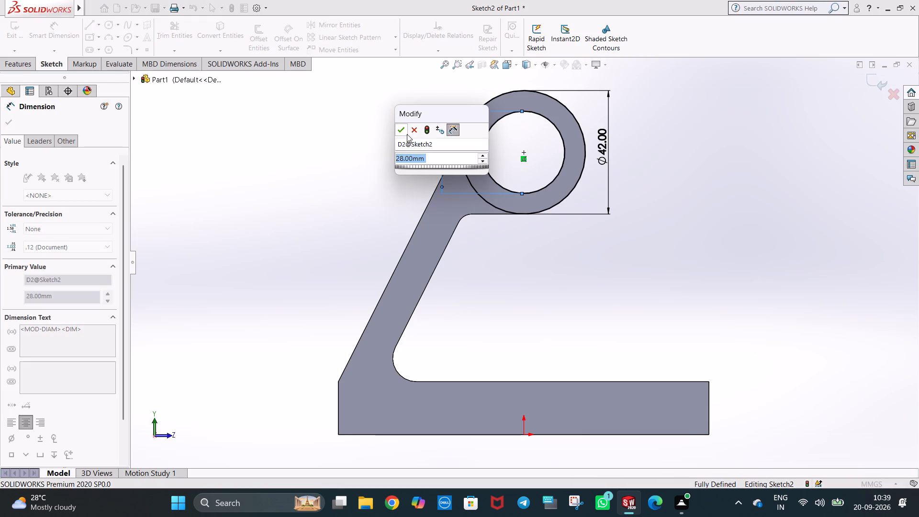
pyautogui.click(403, 128)
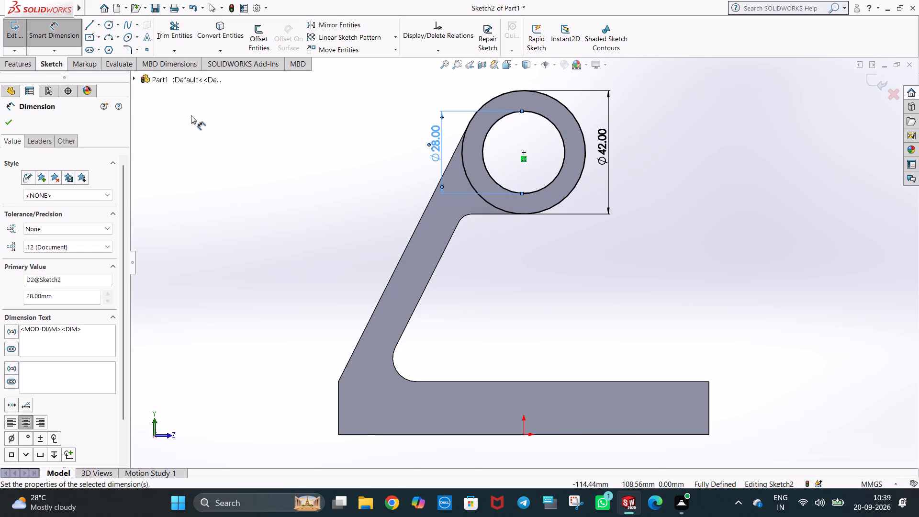
pyautogui.click(219, 120)
# Extrude the two-circle sketch as a Blind boss 27 mm outward from the bracket's side face, merging the result.
pyautogui.scroll(1, 322, 202)
pyautogui.moveTo(578, 281); pyautogui.dragTo(546, 289, button='middle')
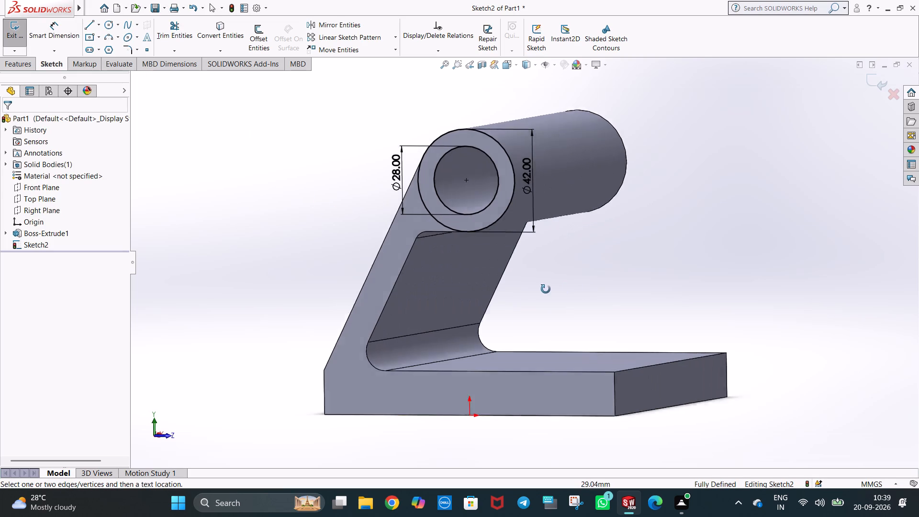
pyautogui.moveTo(546, 289); pyautogui.dragTo(542, 288, button='middle')
pyautogui.click(20, 68)
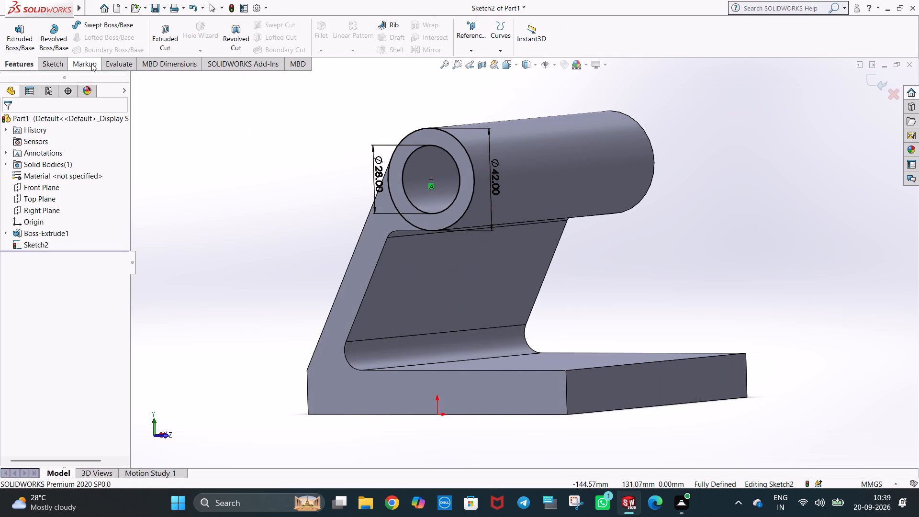
pyautogui.click(5, 46)
pyautogui.scroll(2, 177, 135)
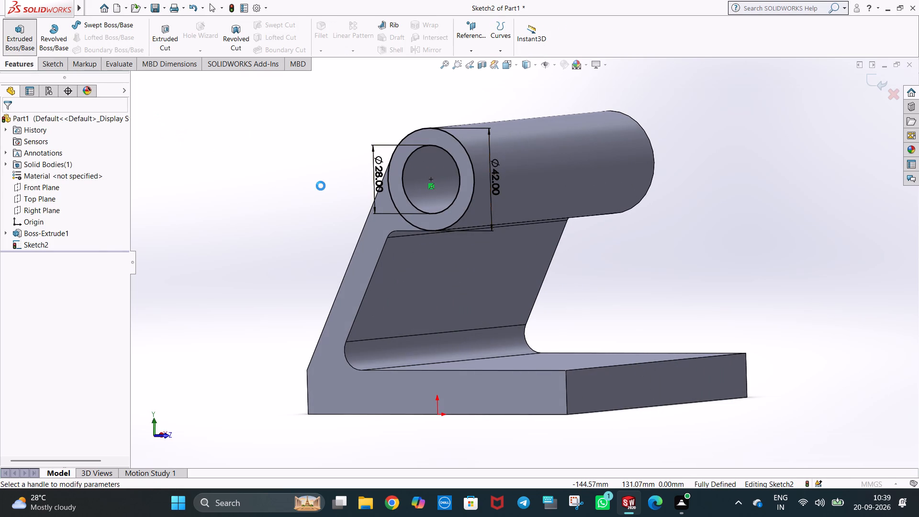
pyautogui.scroll(1, 321, 186)
pyautogui.moveTo(321, 186); pyautogui.dragTo(309, 185, button='middle')
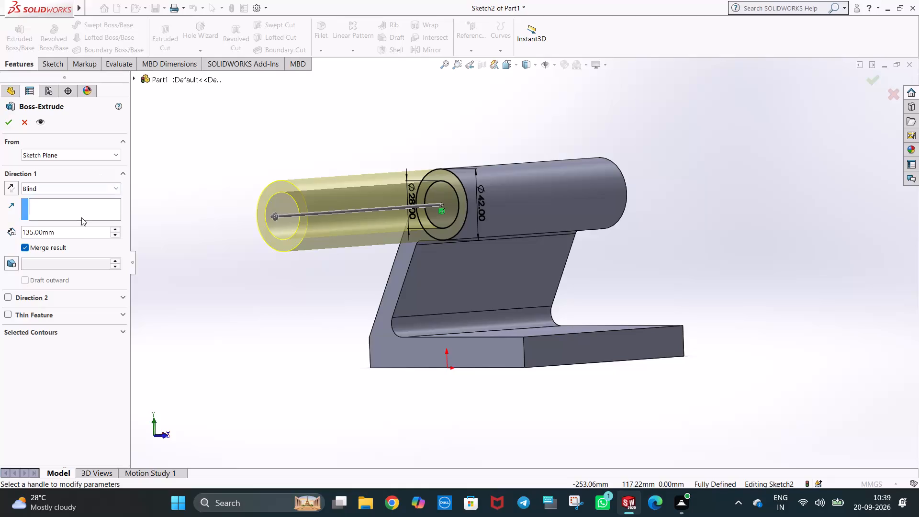
pyautogui.click(79, 231)
pyautogui.press('BackSpace')
pyautogui.press('BackSpace')
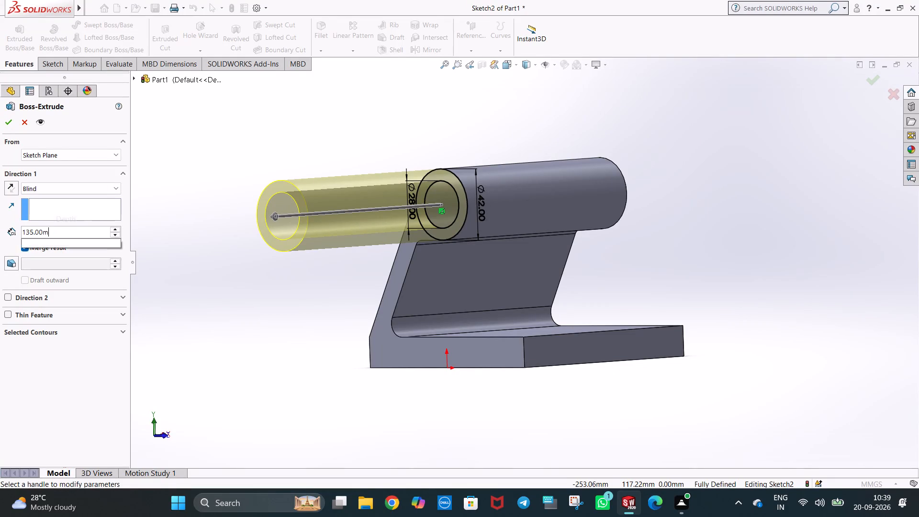
pyautogui.press('BackSpace')
pyautogui.press('BackSpace')
pyautogui.press('BackSpace')
pyautogui.press('BackSpace')
pyautogui.press('BackSpace')
pyautogui.press('BackSpace')
pyautogui.press('BackSpace')
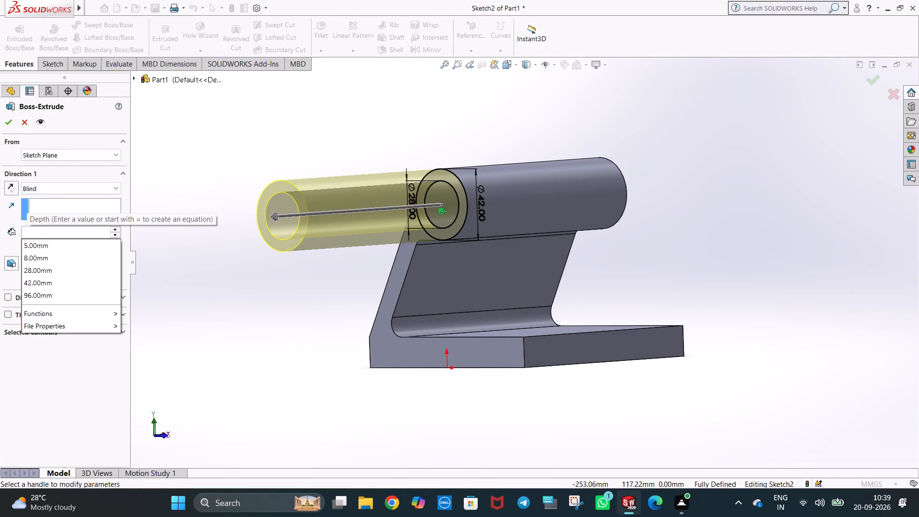
pyautogui.write('27')
pyautogui.press('Return')
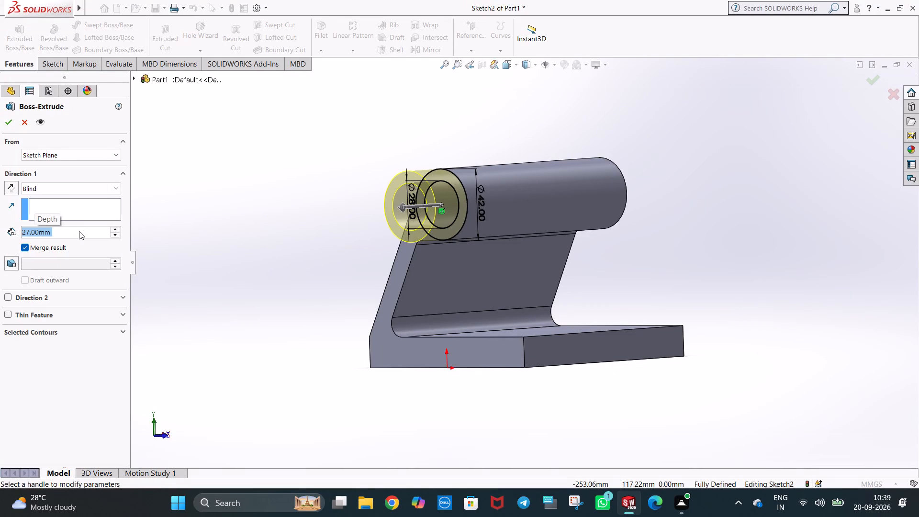
pyautogui.click(11, 117)
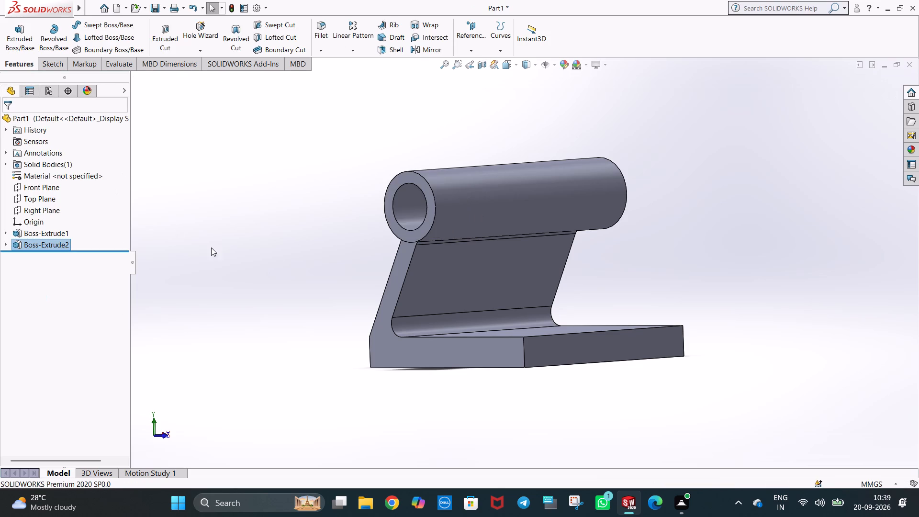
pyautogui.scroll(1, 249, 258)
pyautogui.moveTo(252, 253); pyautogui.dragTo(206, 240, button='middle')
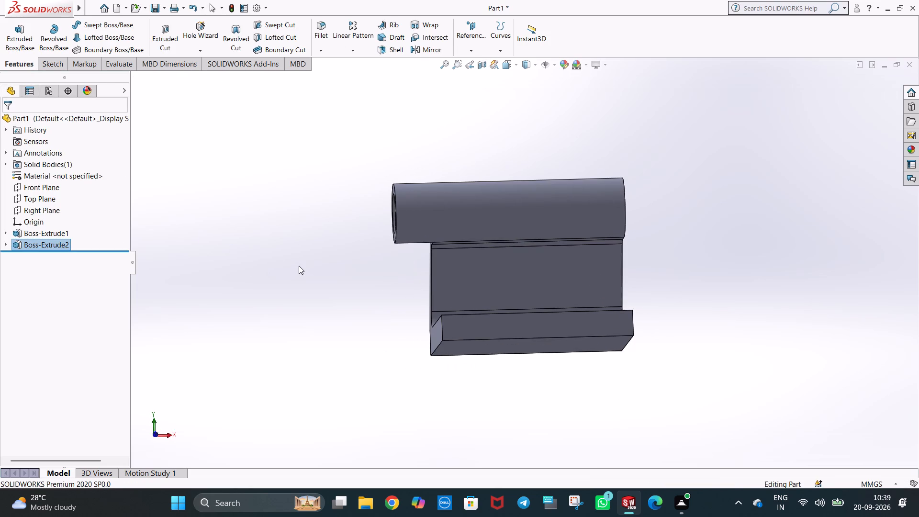
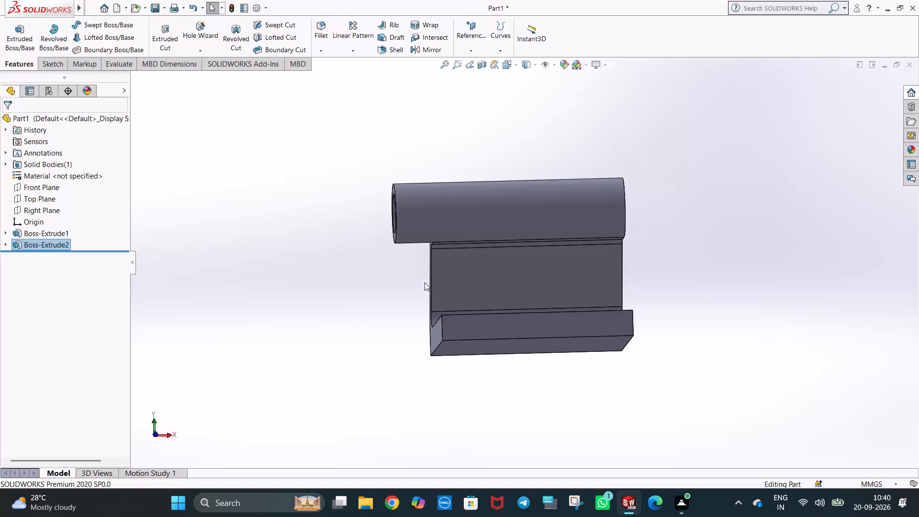
# On the bracket's right profile face, sketch two circles centred on the bore, with radii of 14 mm and 21 mm.
pyautogui.hotkey('ctrl', '4')
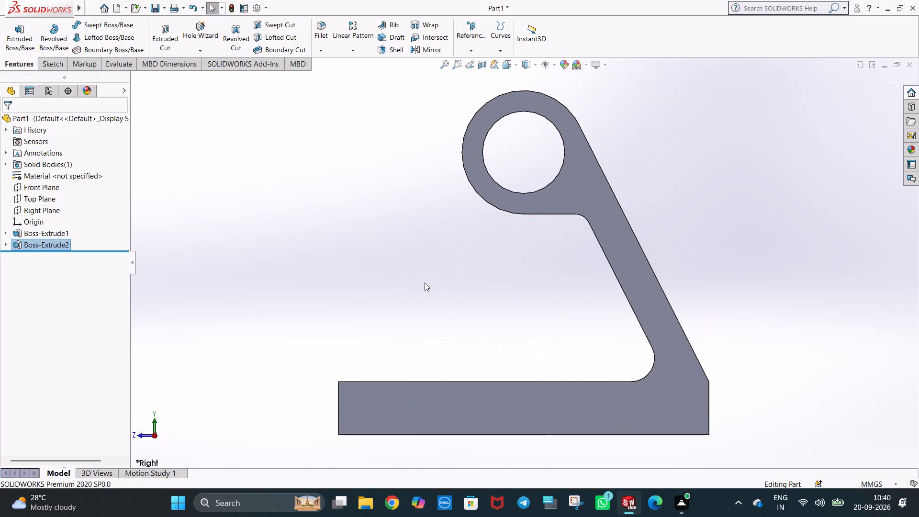
pyautogui.rightClick(577, 162)
pyautogui.click(597, 150)
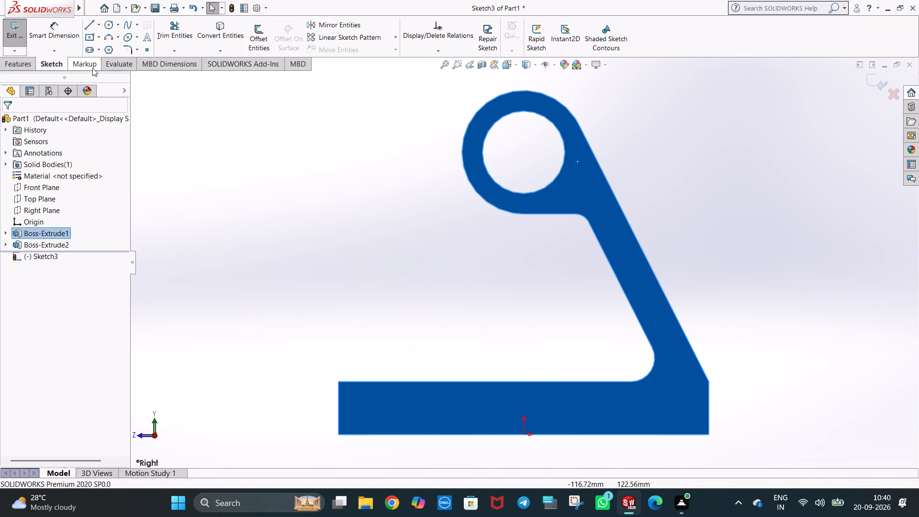
pyautogui.click(107, 23)
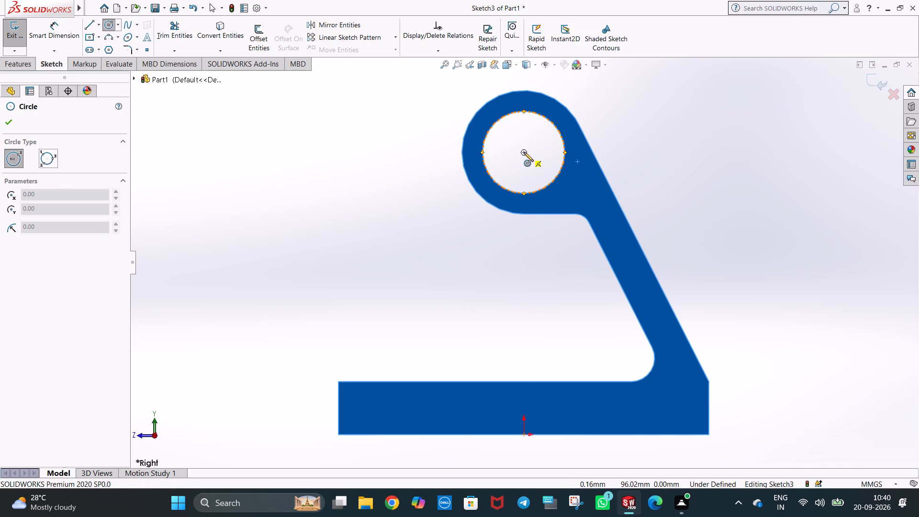
pyautogui.click(524, 152)
pyautogui.click(554, 176)
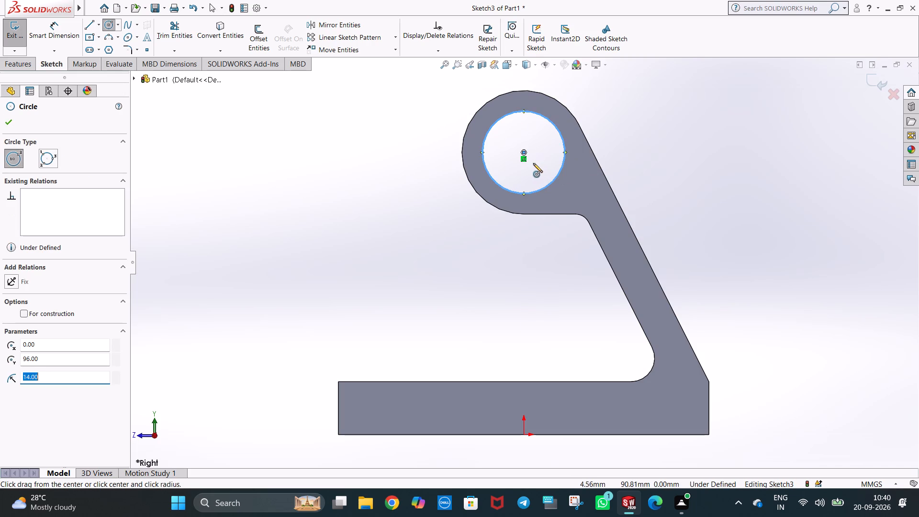
pyautogui.click(523, 153)
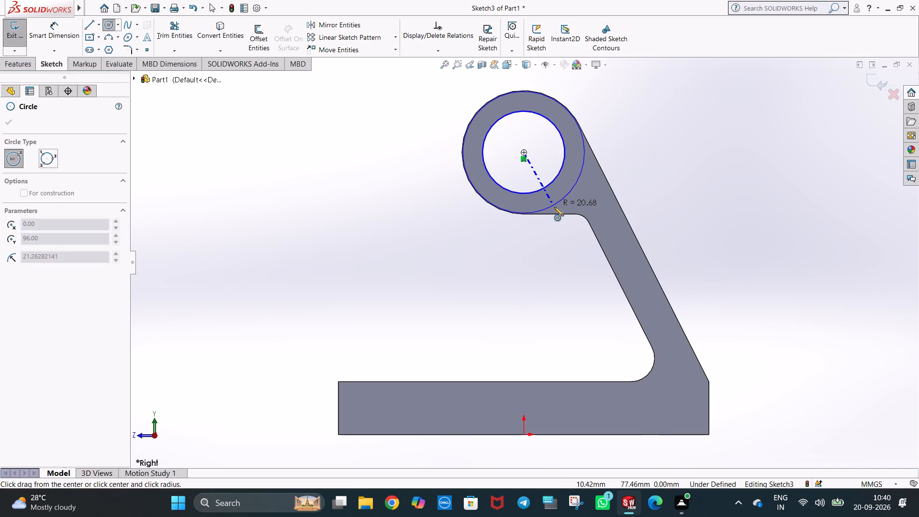
pyautogui.click(555, 206)
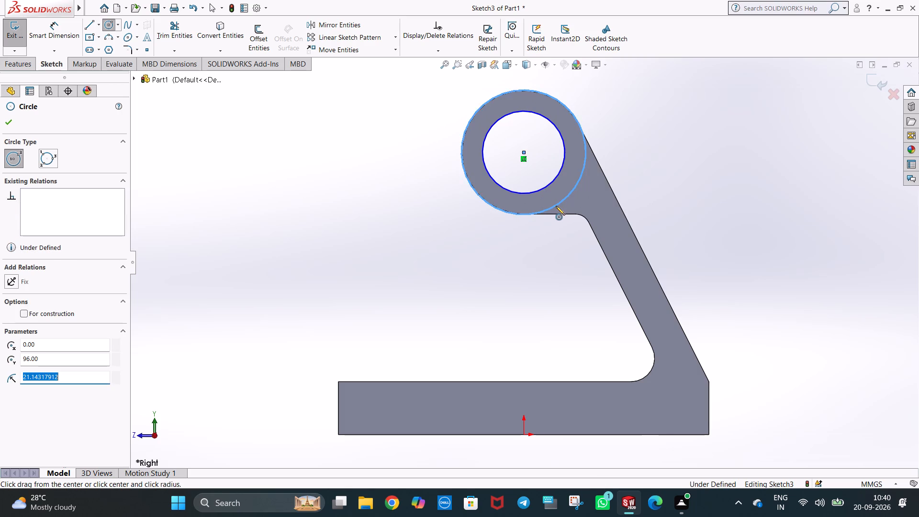
pyautogui.write('21')
pyautogui.press('Return')
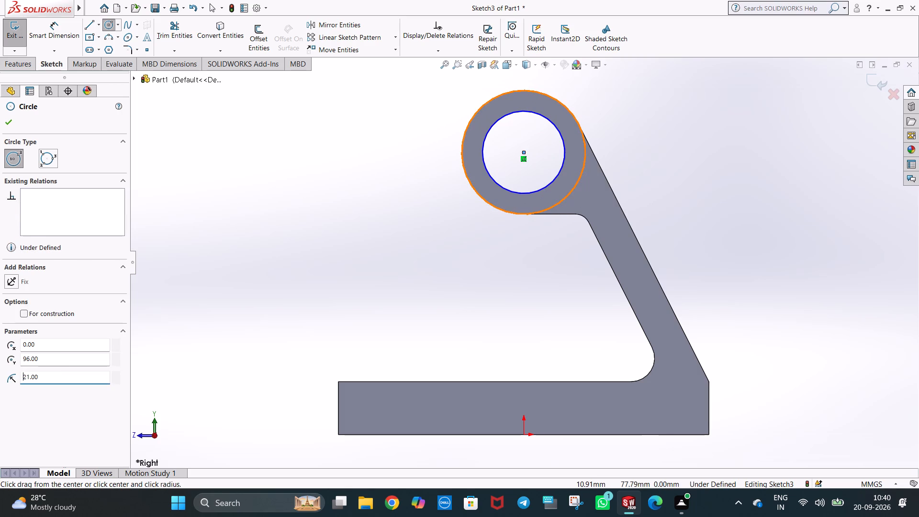
pyautogui.press('Escape')
pyautogui.press('Escape')
pyautogui.click(639, 162)
# Dimension the outer circle at 42 mm diameter and the inner circle at 28 mm diameter.
pyautogui.click(51, 35)
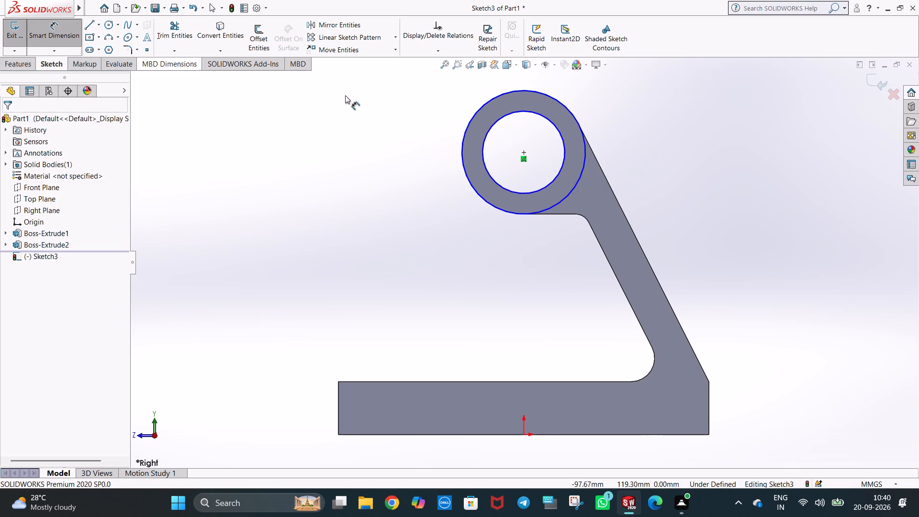
pyautogui.click(568, 109)
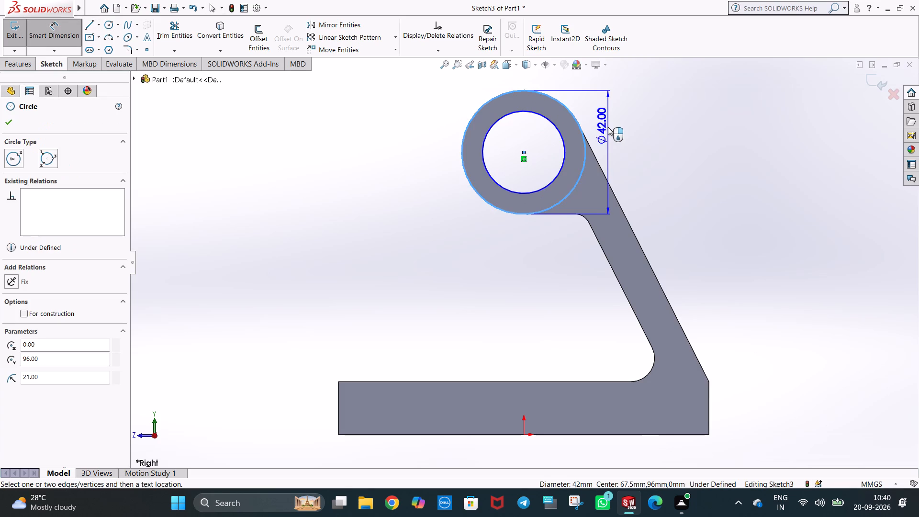
pyautogui.click(615, 141)
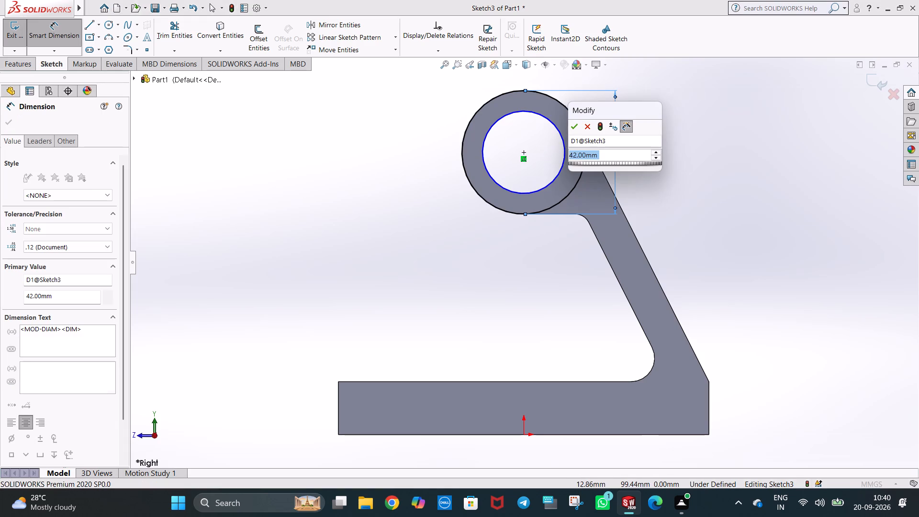
pyautogui.click(576, 128)
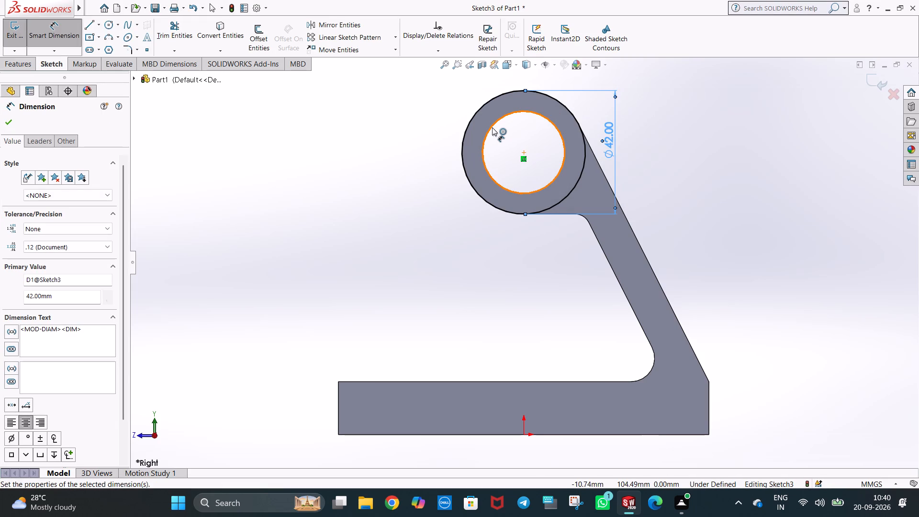
pyautogui.click(495, 155)
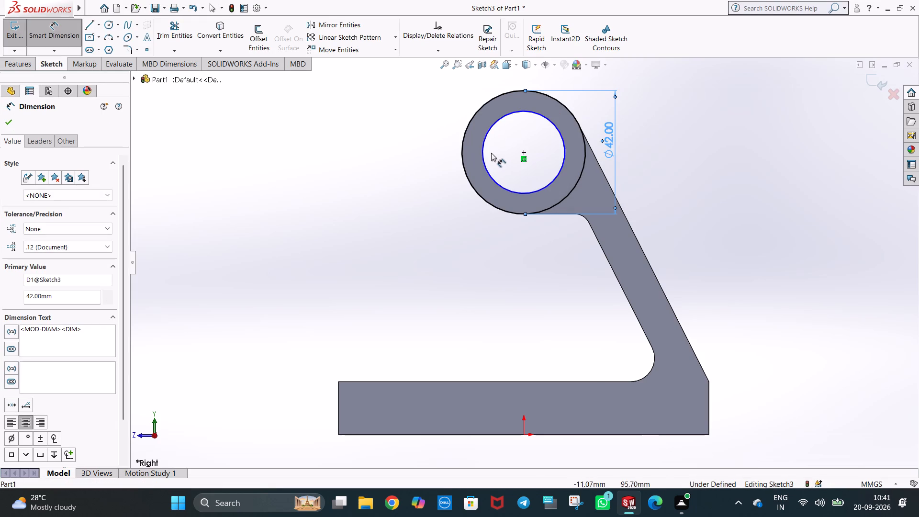
pyautogui.click(481, 146)
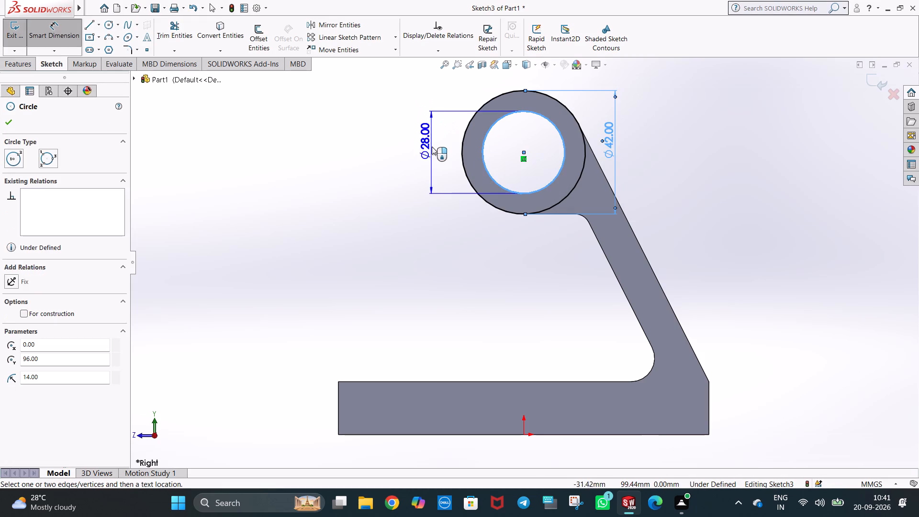
pyautogui.click(438, 154)
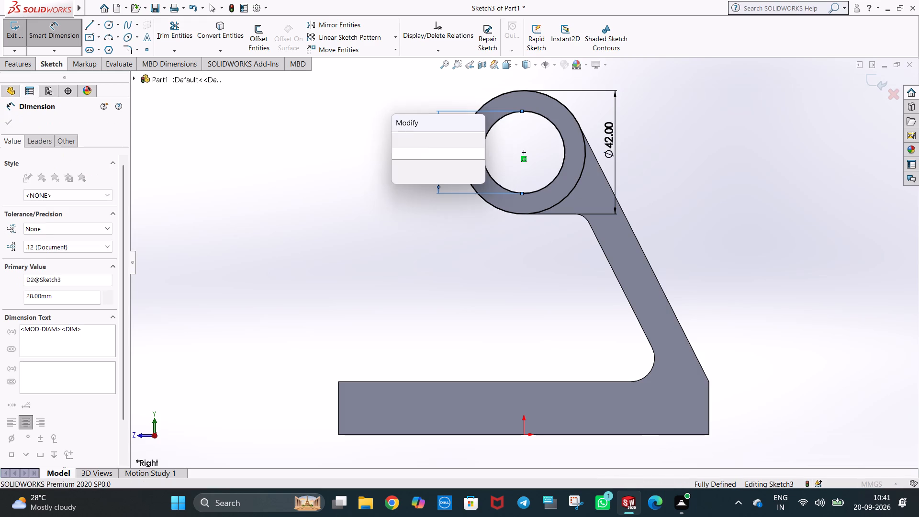
pyautogui.click(399, 141)
pyautogui.click(371, 177)
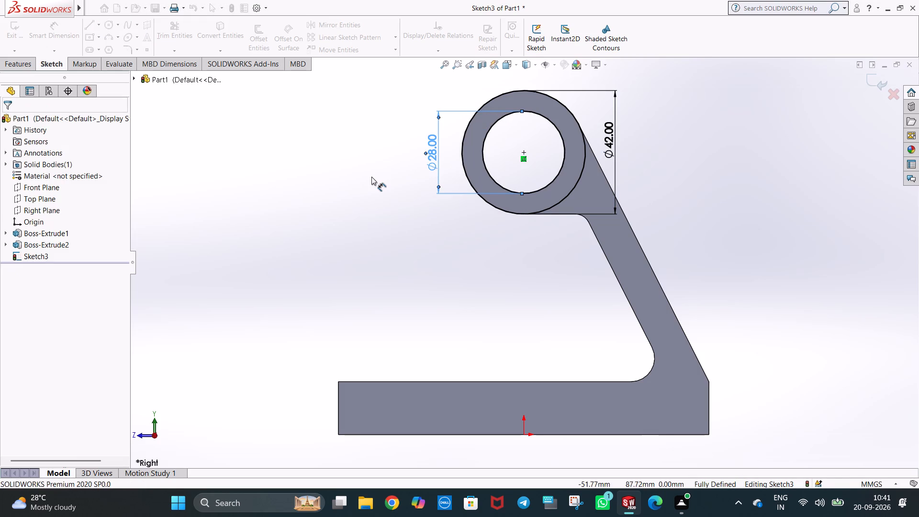
# Extrude the two-circle sketch as a Blind boss 42 mm outward from the bracket's right side face, merging the result.
pyautogui.click(21, 63)
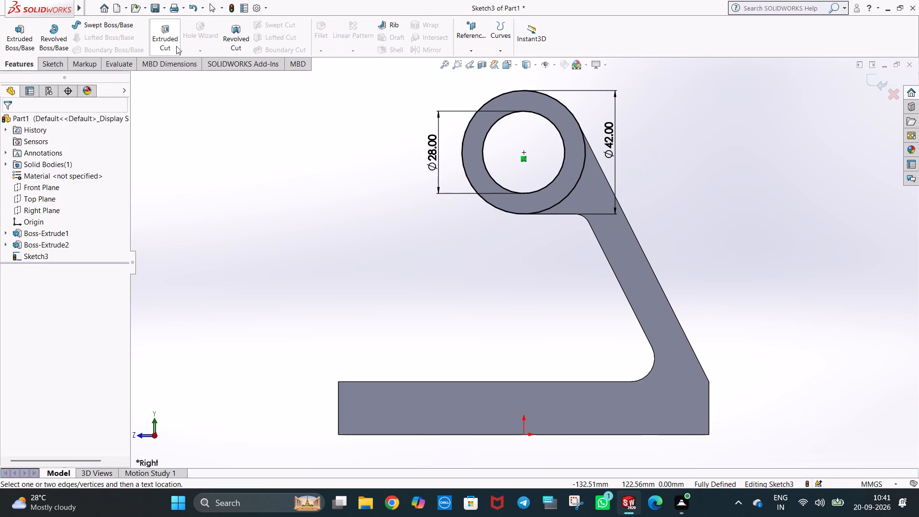
pyautogui.click(24, 47)
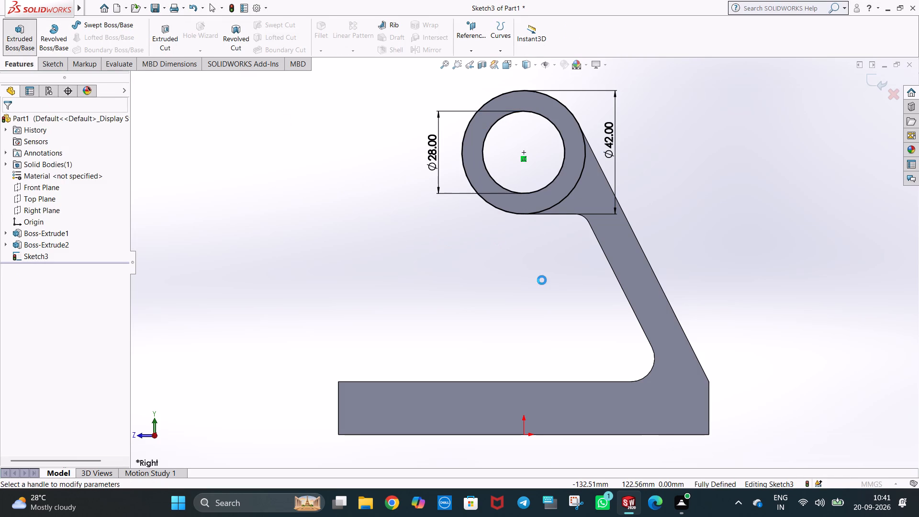
pyautogui.scroll(2, 542, 280)
pyautogui.moveTo(684, 236); pyautogui.dragTo(638, 247, button='middle')
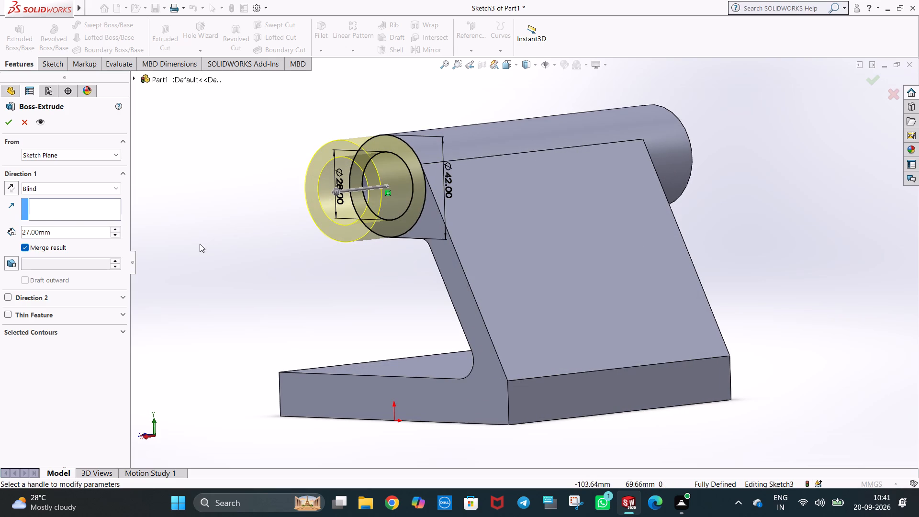
pyautogui.click(28, 232)
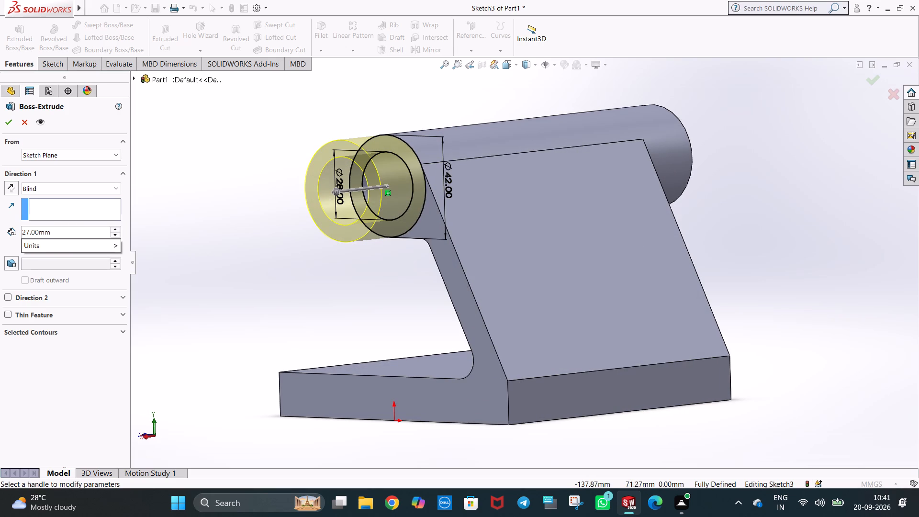
pyautogui.press('BackSpace')
pyautogui.press('BackSpace')
pyautogui.write('42')
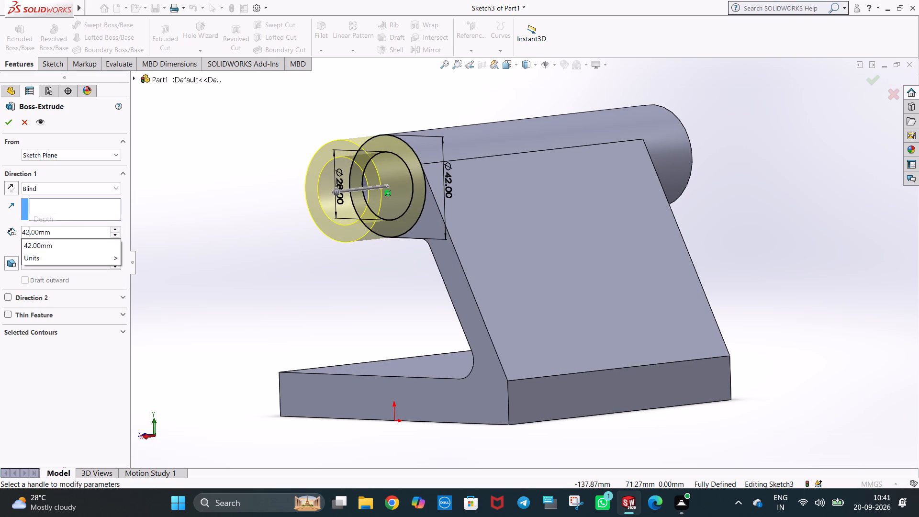
pyautogui.click(190, 221)
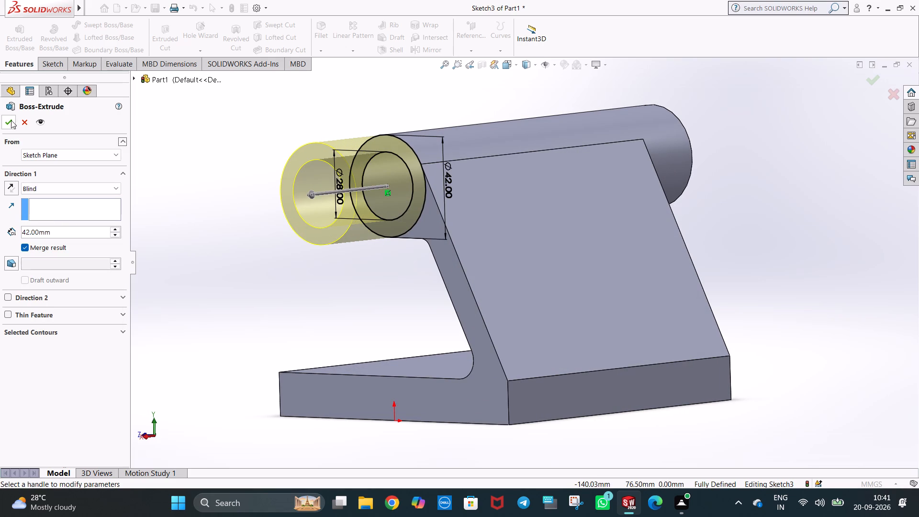
pyautogui.click(11, 120)
# Examine the bracket and both extended boss ends from several angles, starting from the isometric view.
pyautogui.hotkey('ctrl', '7')
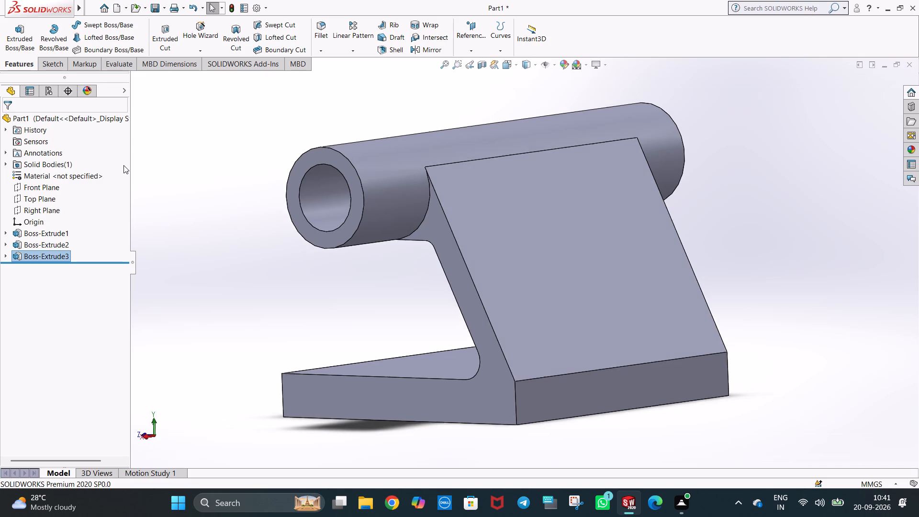
pyautogui.scroll(2, 340, 217)
pyautogui.moveTo(425, 315); pyautogui.dragTo(433, 315, button='middle')
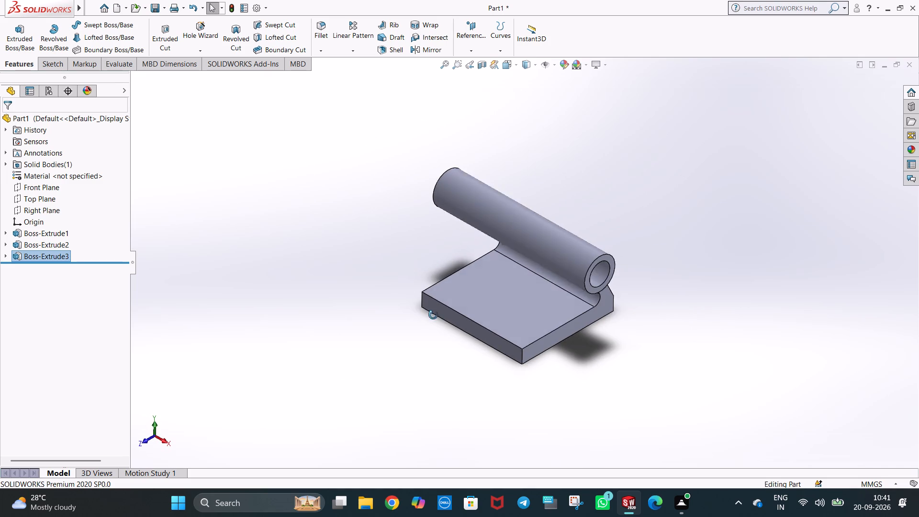
pyautogui.moveTo(433, 315); pyautogui.dragTo(479, 281, button='middle')
pyautogui.scroll(-2, 332, 269)
pyautogui.moveTo(566, 308); pyautogui.dragTo(567, 292, button='middle')
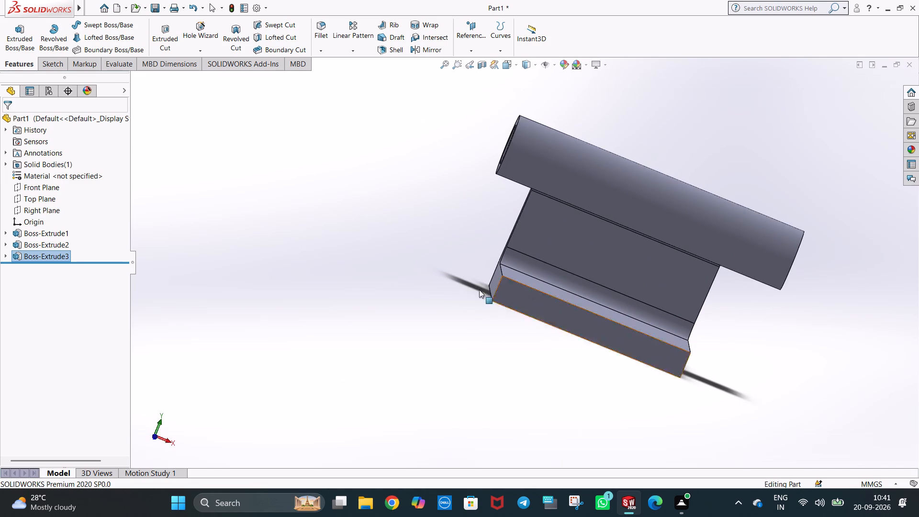
pyautogui.moveTo(421, 282); pyautogui.dragTo(449, 305, button='middle')
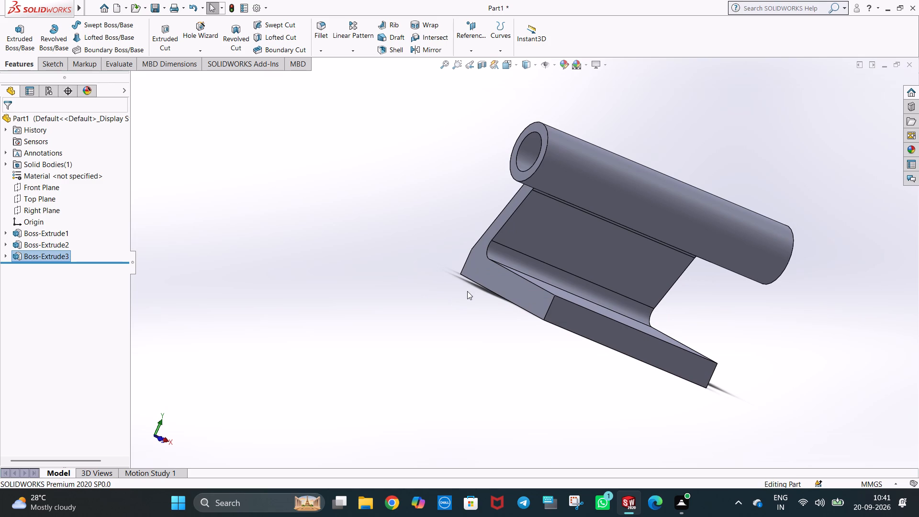
pyautogui.scroll(1, 469, 292)
pyautogui.moveTo(514, 286); pyautogui.dragTo(573, 352, button='middle')
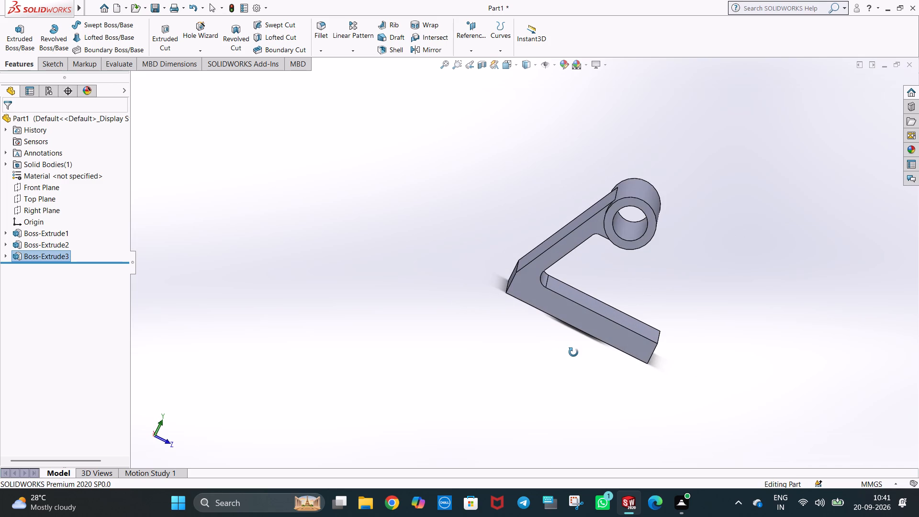
pyautogui.moveTo(573, 352); pyautogui.dragTo(572, 325, button='middle')
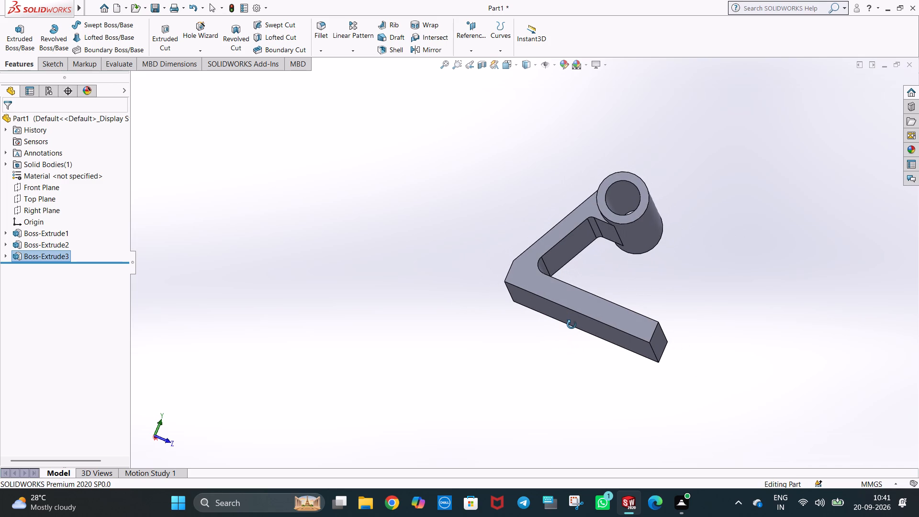
pyautogui.moveTo(572, 325); pyautogui.dragTo(571, 339, button='middle')
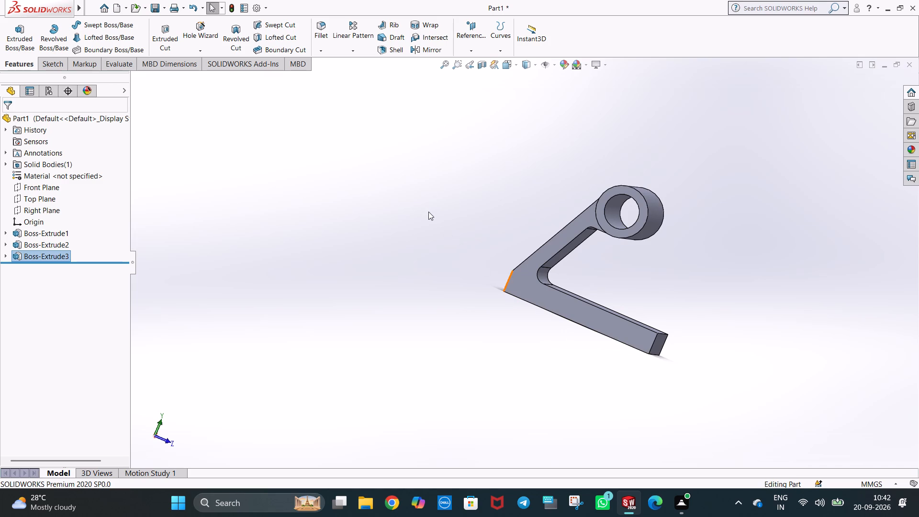
# Save the part to the Desktop as a SOLIDWORKS Part named Journal bearing pedestal.
pyautogui.hotkey('ctrl', 's')
pyautogui.press('BackSpace')
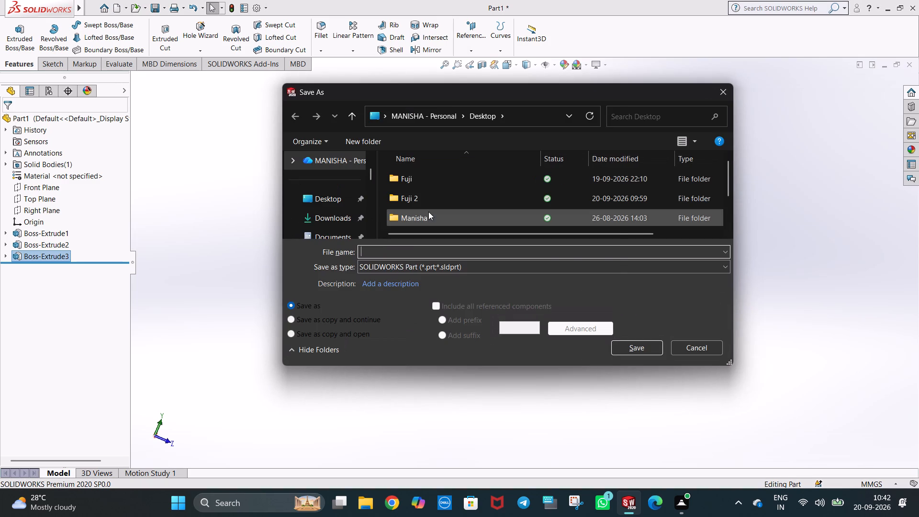
pyautogui.click(332, 201)
pyautogui.scroll(-2, 443, 208)
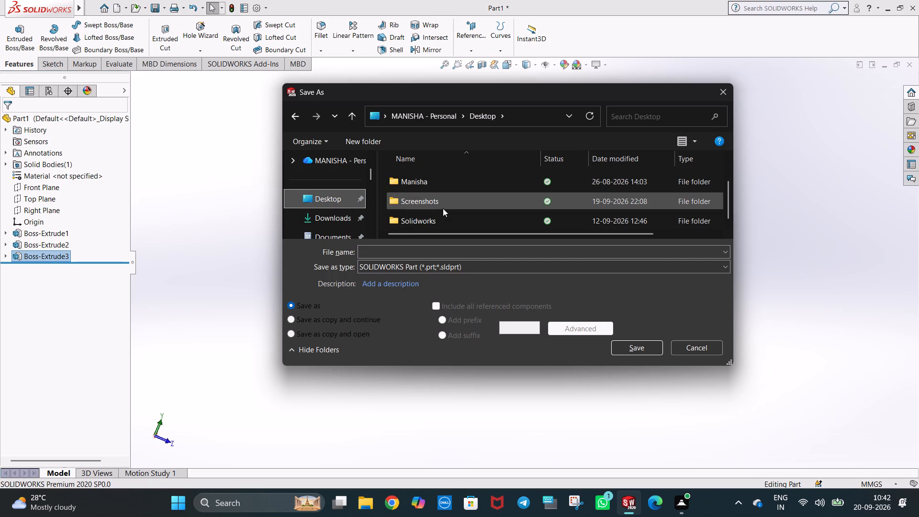
pyautogui.scroll(-6, 443, 208)
pyautogui.click(340, 198)
pyautogui.scroll(-13, 512, 206)
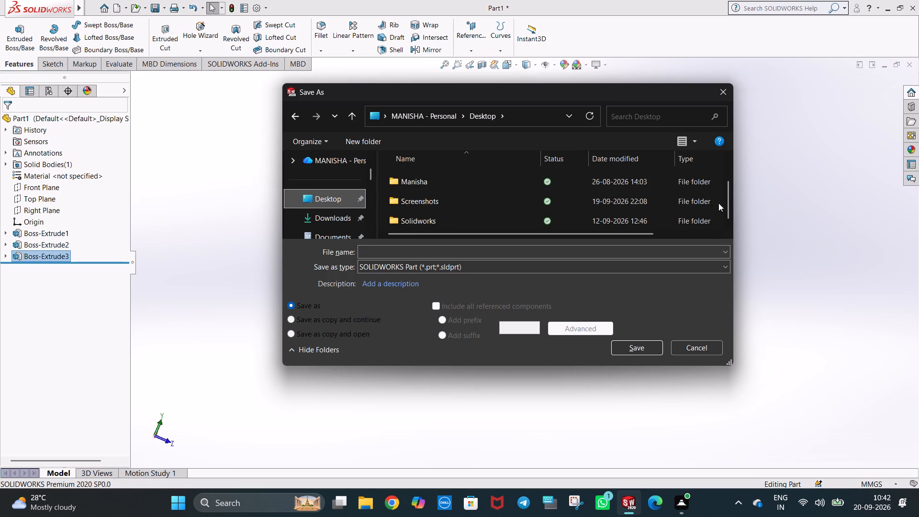
pyautogui.moveTo(728, 192); pyautogui.dragTo(730, 210)
pyautogui.scroll(3, 567, 205)
pyautogui.scroll(-3, 550, 208)
pyautogui.scroll(-7, 497, 205)
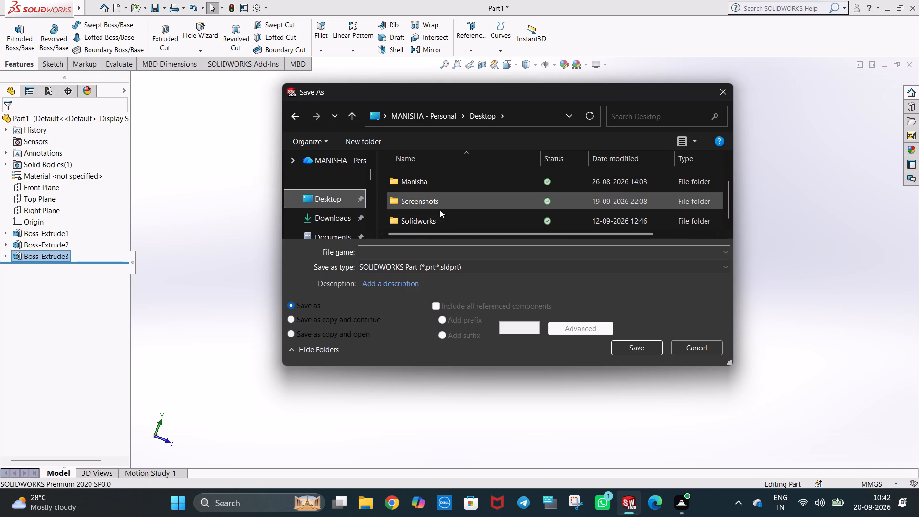
pyautogui.click(402, 254)
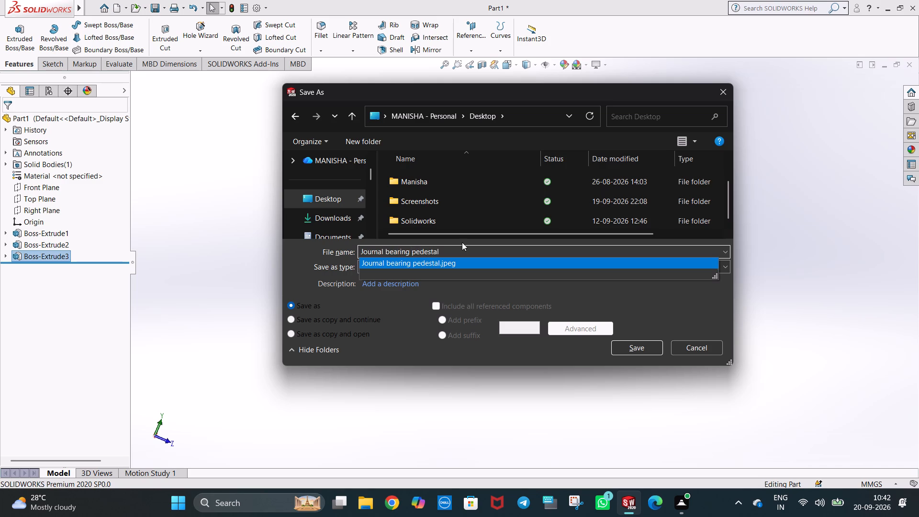
pyautogui.click(330, 196)
pyautogui.click(630, 348)
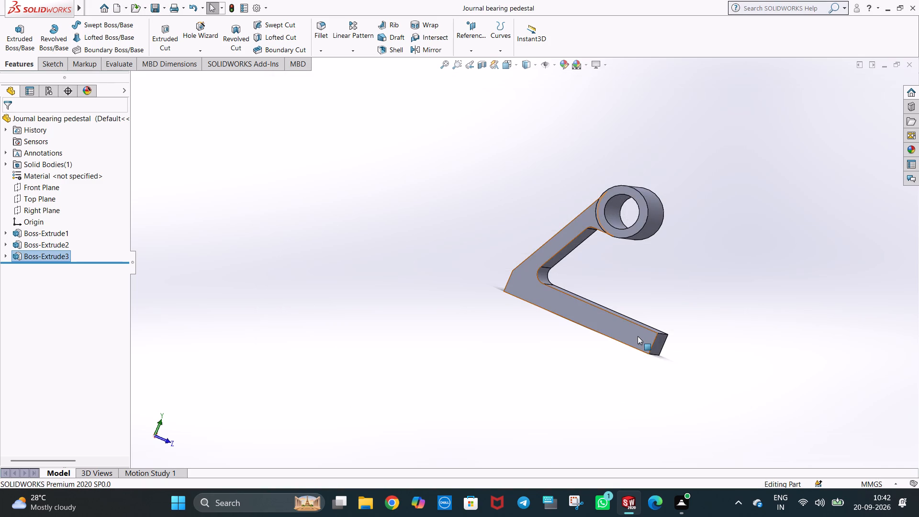
pyautogui.click(695, 185)
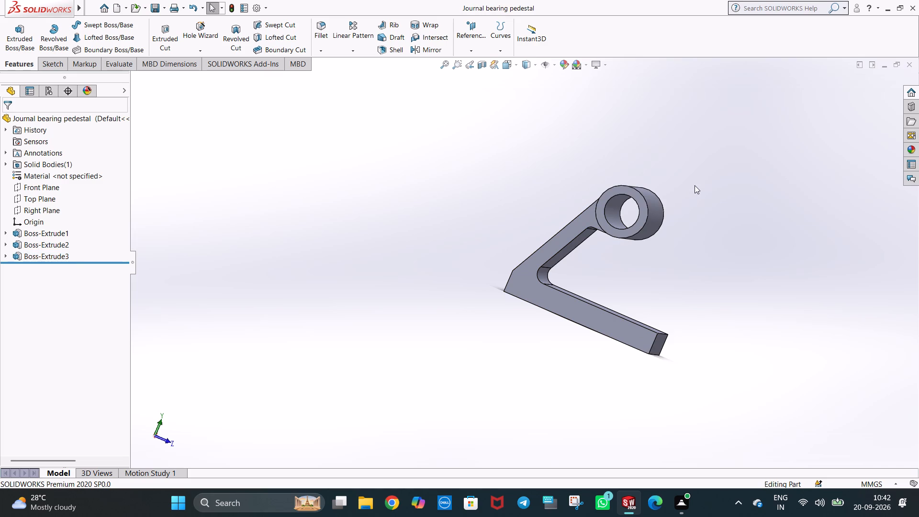
pyautogui.hotkey('ctrl', 's')
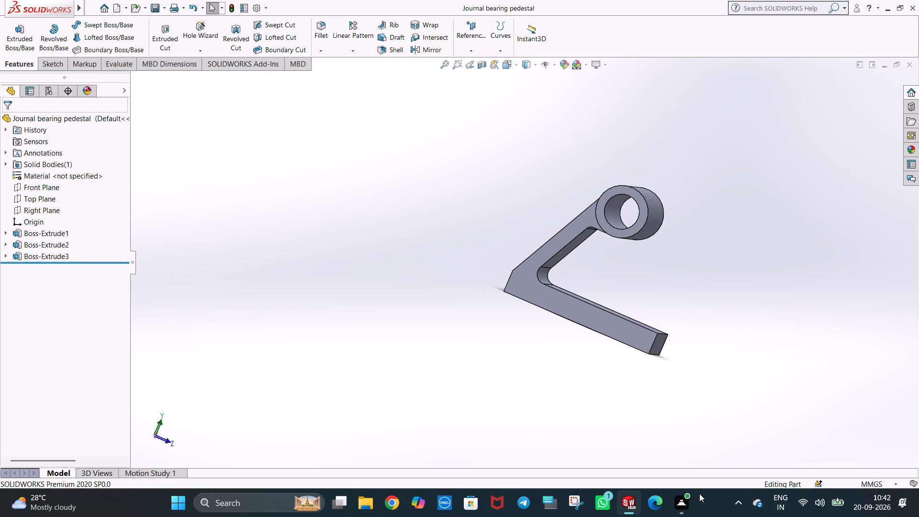